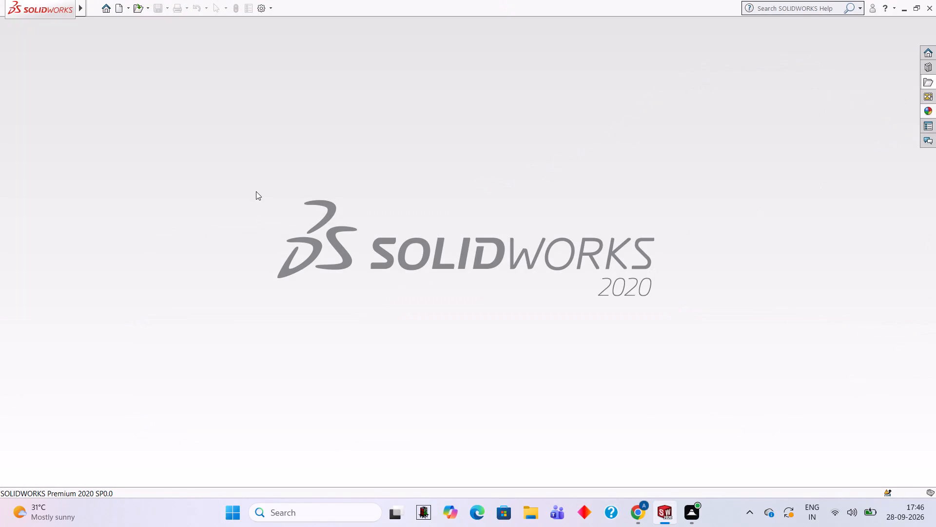
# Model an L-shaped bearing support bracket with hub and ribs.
# Create a new part document.
pyautogui.click(120, 12)
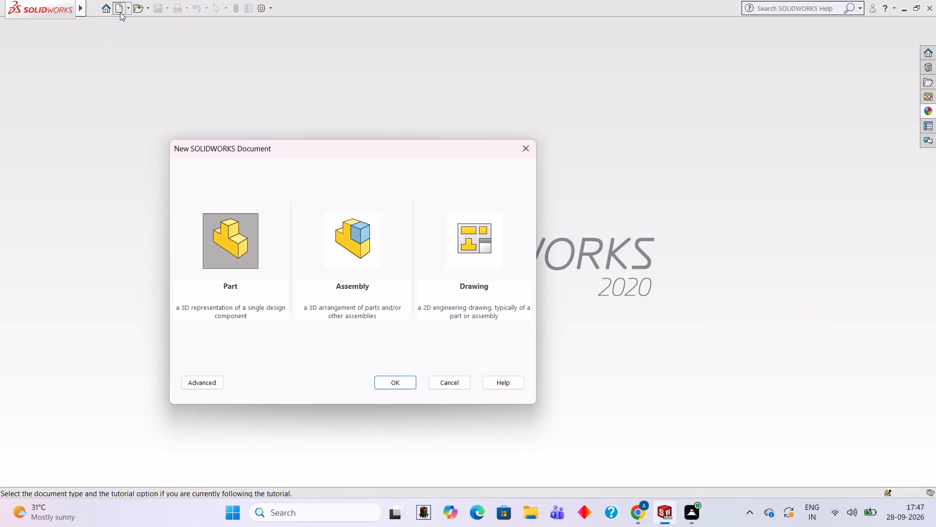
pyautogui.click(407, 382)
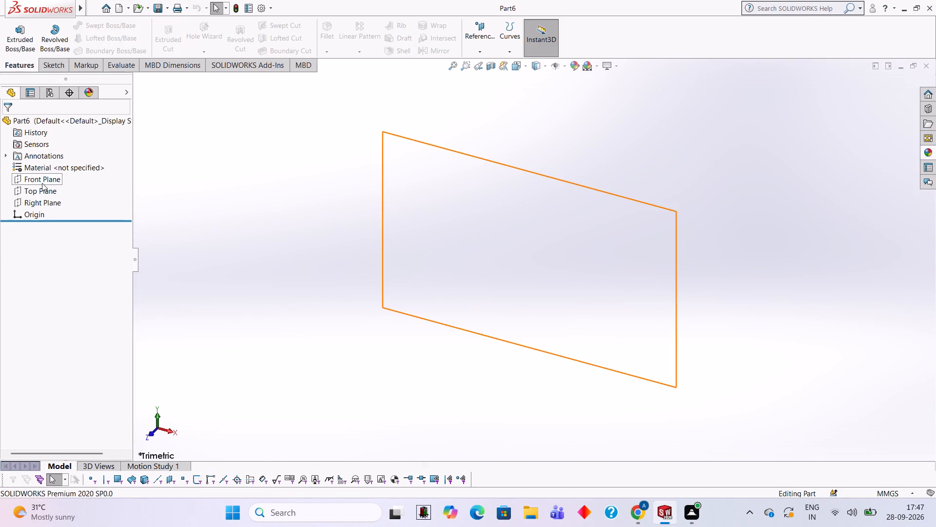
# On the Front Plane, sketch connected lines from the origin: 34 mm horizontally along +X, 60 mm vertically up, and 7 mm horizontally back.
pyautogui.click(42, 183)
pyautogui.click(45, 171)
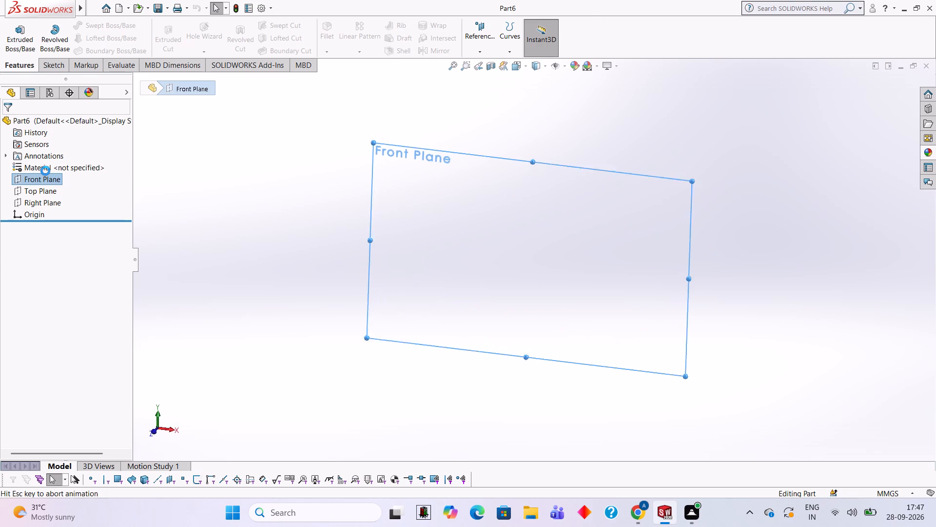
pyautogui.click(453, 222)
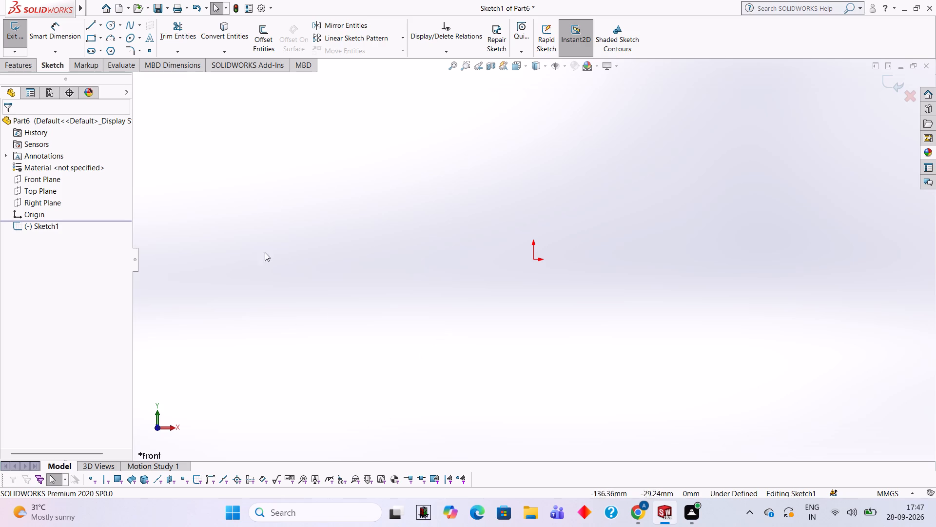
pyautogui.click(99, 28)
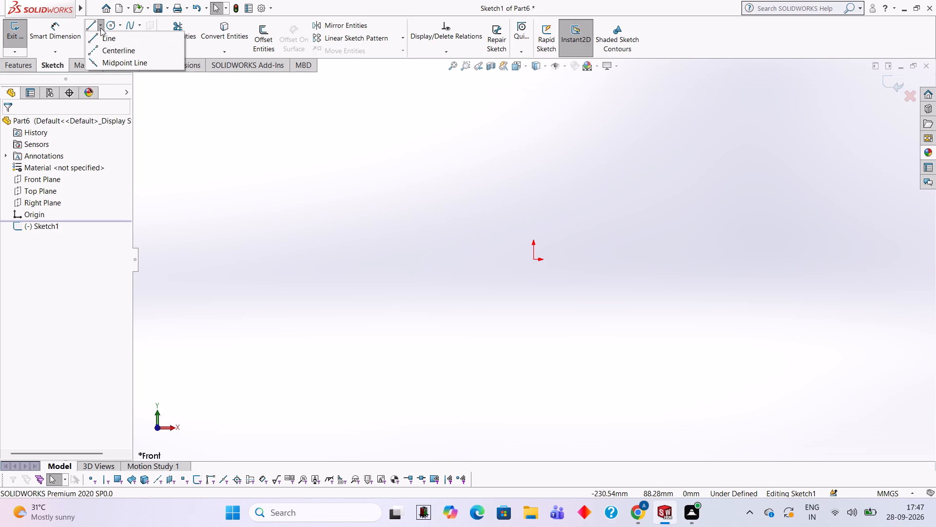
pyautogui.click(106, 36)
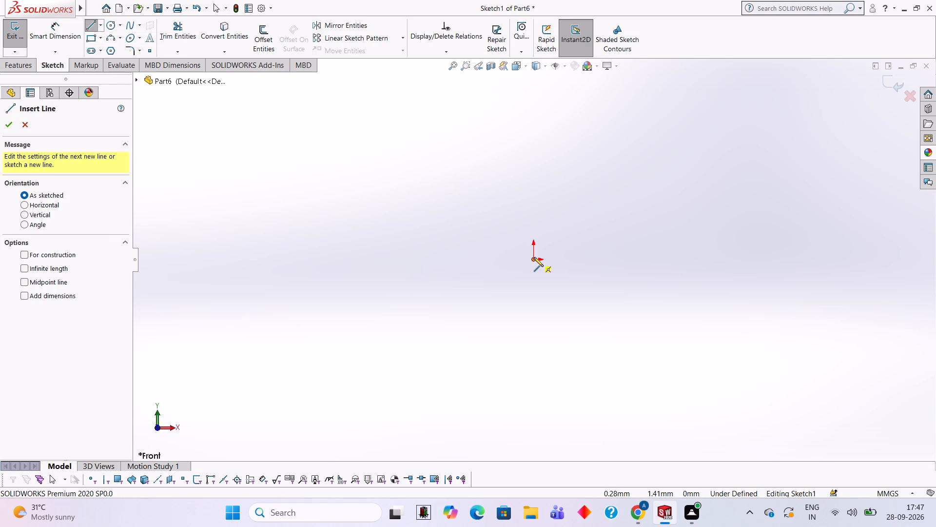
pyautogui.click(534, 259)
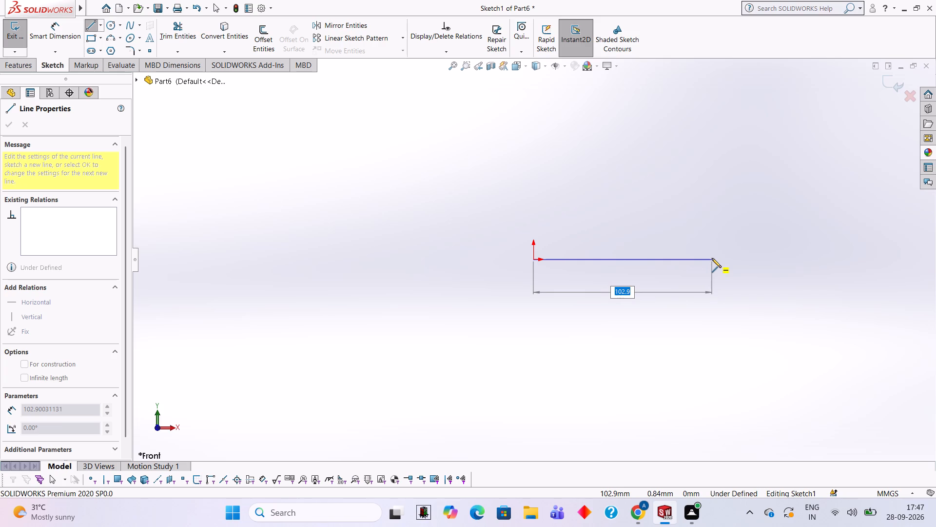
pyautogui.press('3')
pyautogui.press('4')
pyautogui.press('Return')
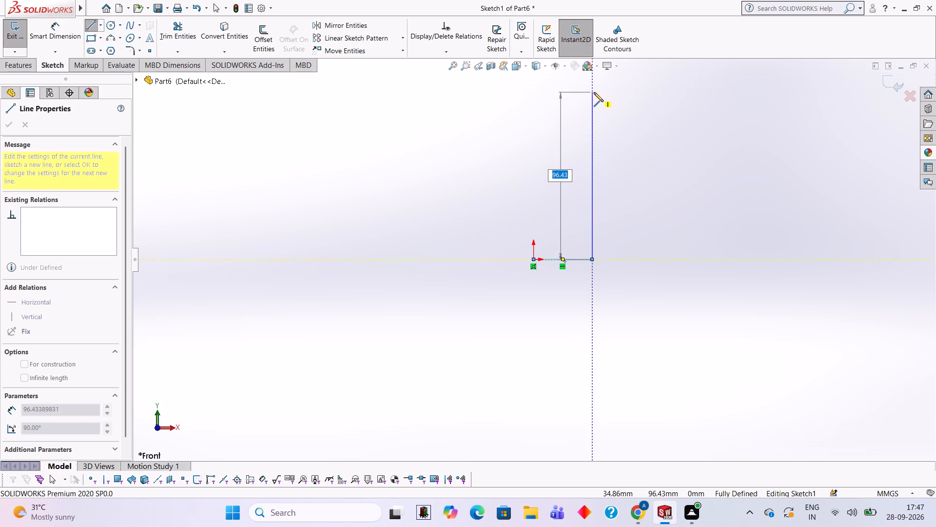
pyautogui.write('60')
pyautogui.press('Return')
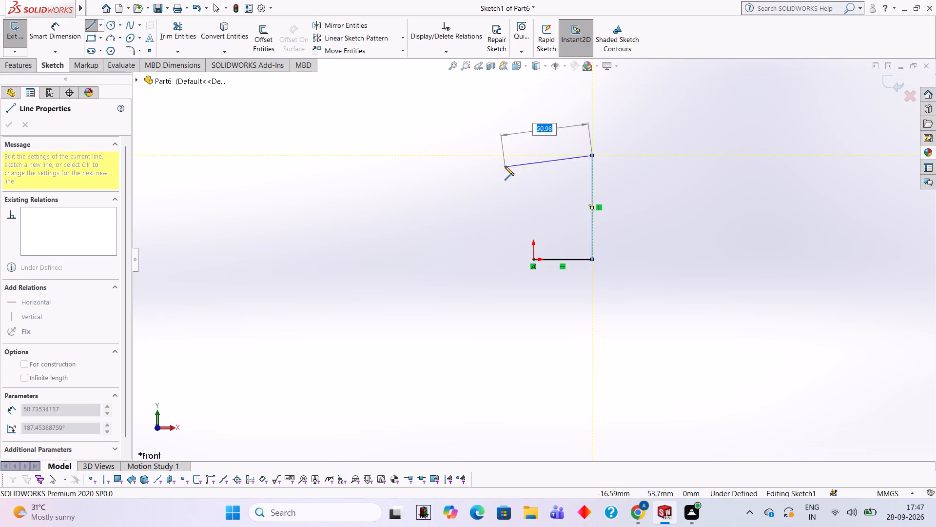
pyautogui.press('7')
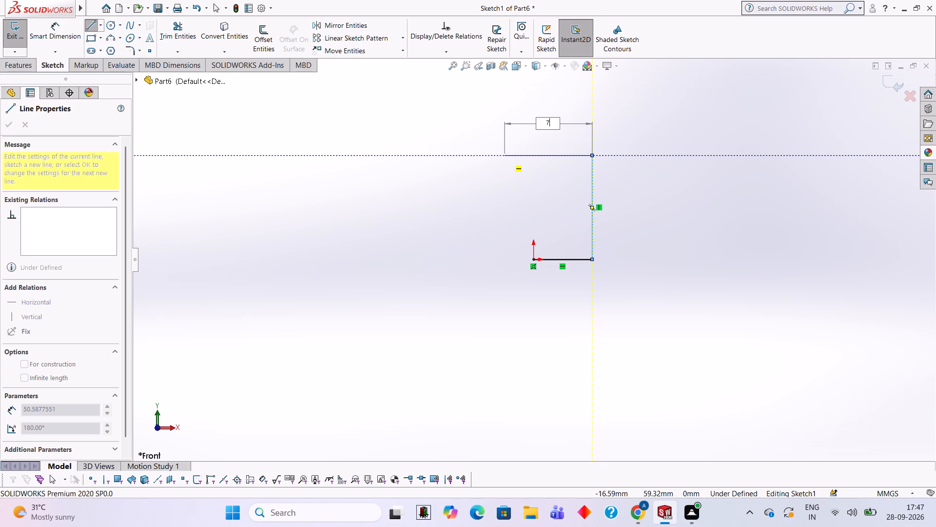
pyautogui.press('Return')
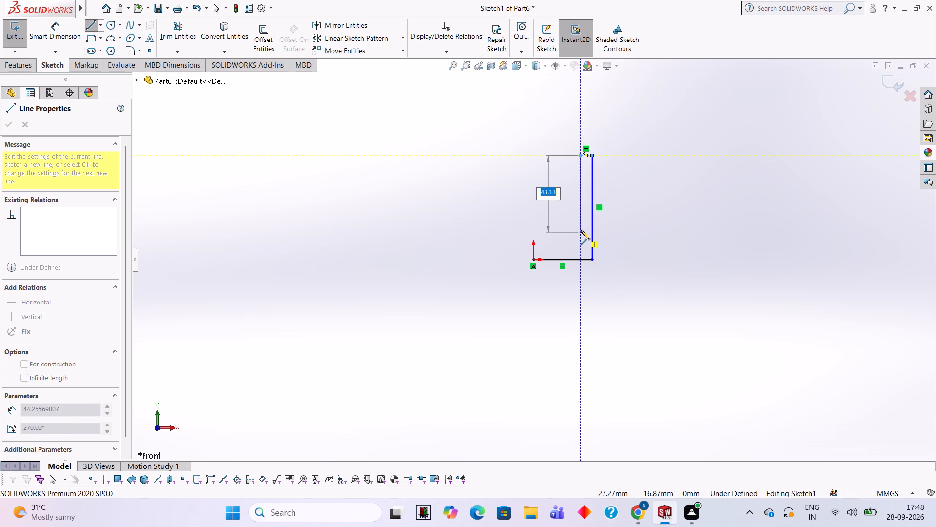
pyautogui.press('Escape')
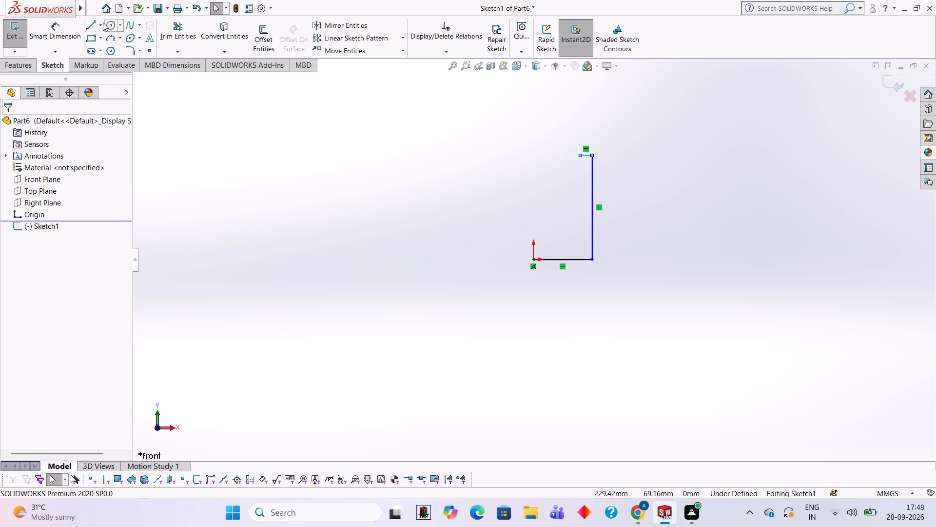
# Draw a 7 mm vertical line upward from the origin.
pyautogui.click(90, 24)
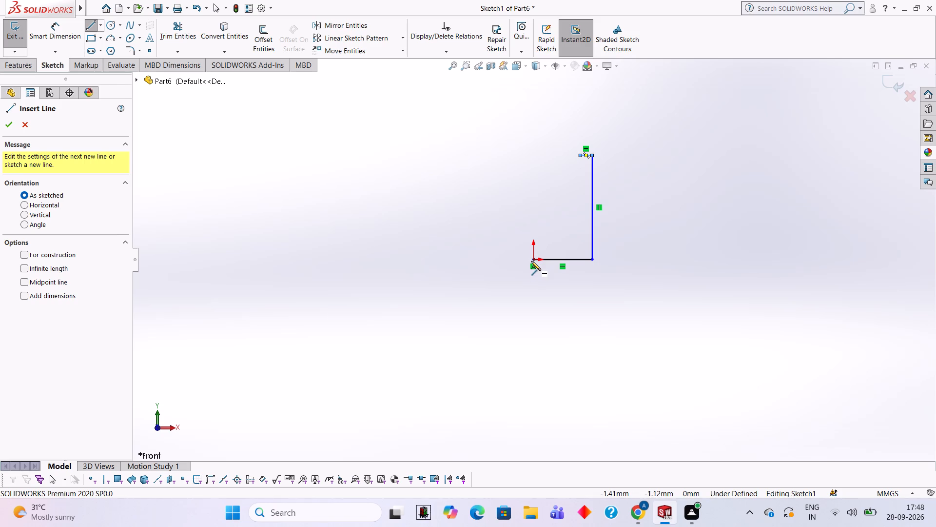
pyautogui.click(531, 259)
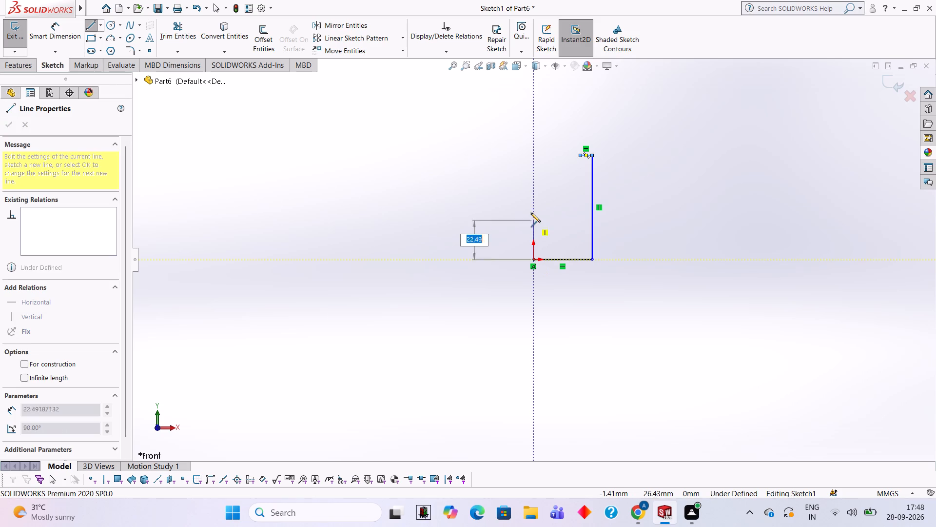
pyautogui.press('7')
pyautogui.press('Return')
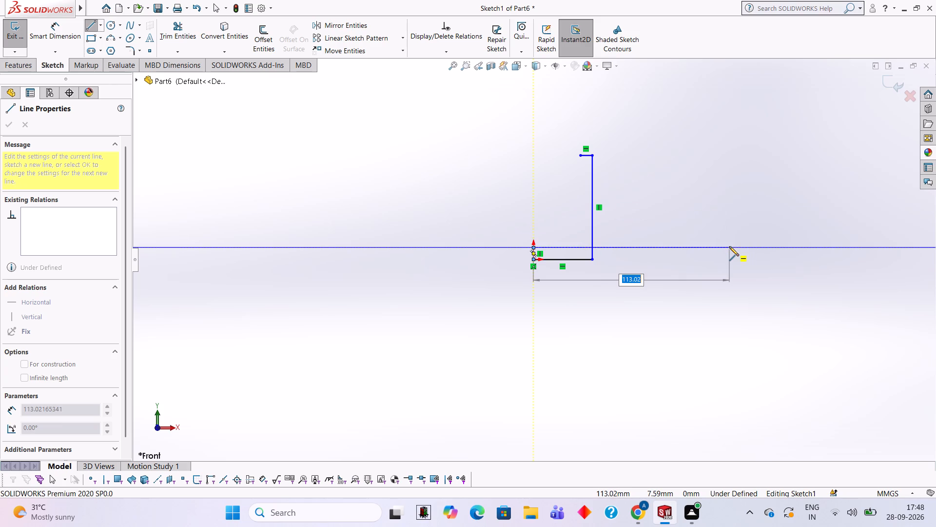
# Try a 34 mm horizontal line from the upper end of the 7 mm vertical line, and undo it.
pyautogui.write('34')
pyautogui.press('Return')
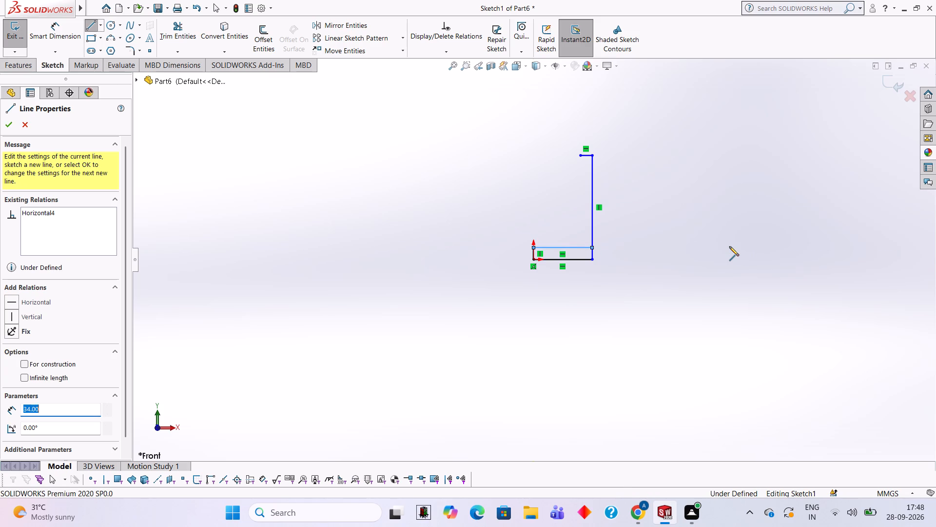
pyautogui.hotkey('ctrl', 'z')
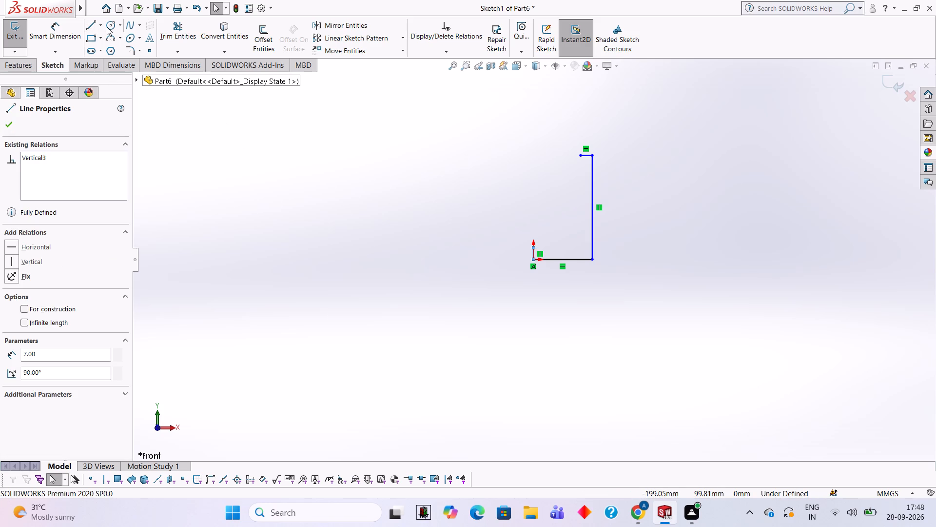
# Close the L-shaped profile with an inner horizontal line from the 7 mm vertical edge and a 53 mm vertical line to the short top edge.
pyautogui.click(94, 26)
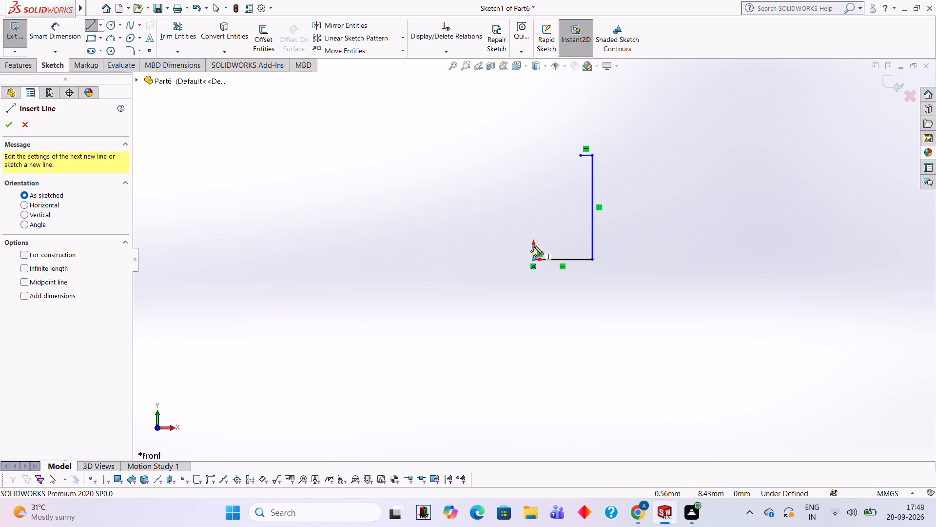
pyautogui.click(534, 247)
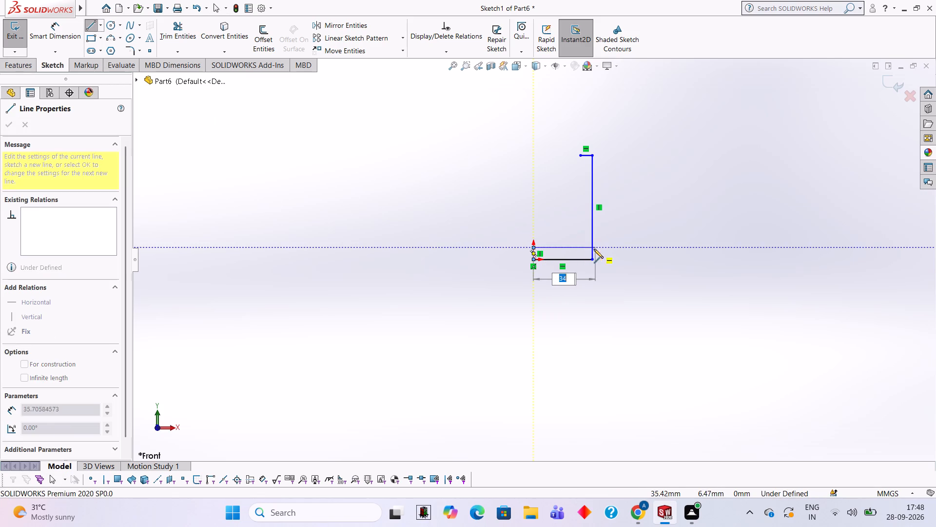
pyautogui.click(579, 248)
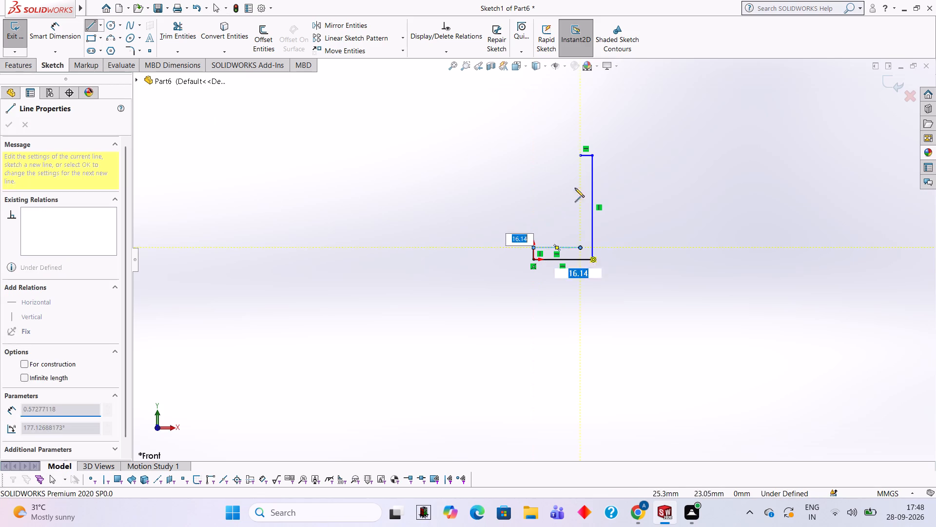
pyautogui.click(582, 156)
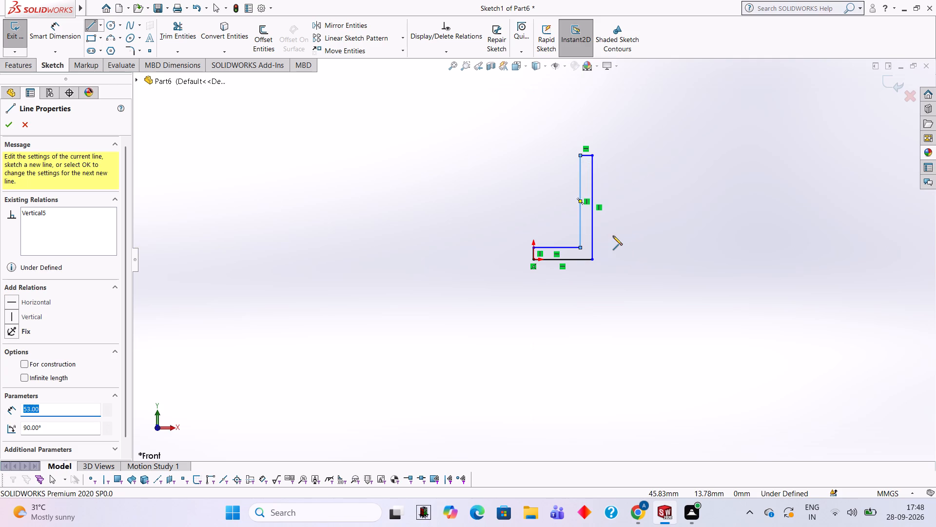
pyautogui.press('Escape')
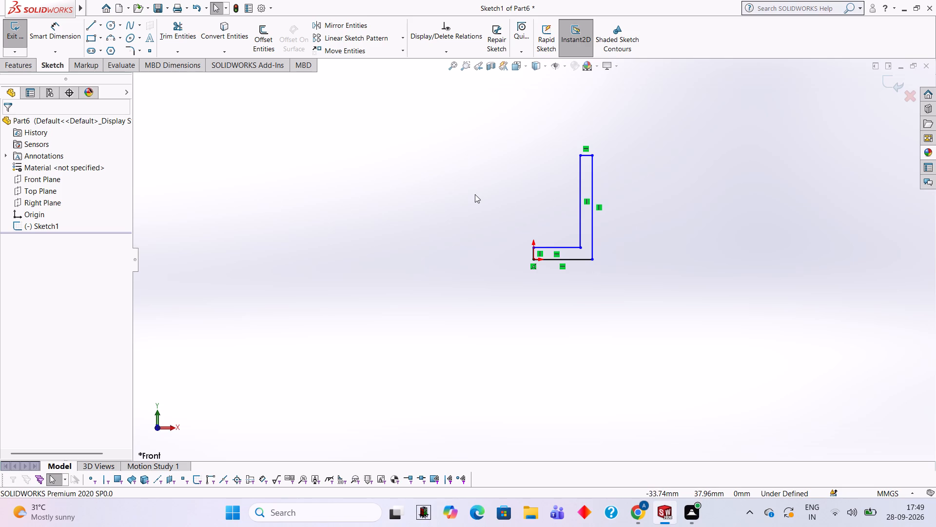
# Extrude the L-shaped profile as a Blind boss with a depth of 40 mm.
pyautogui.click(27, 68)
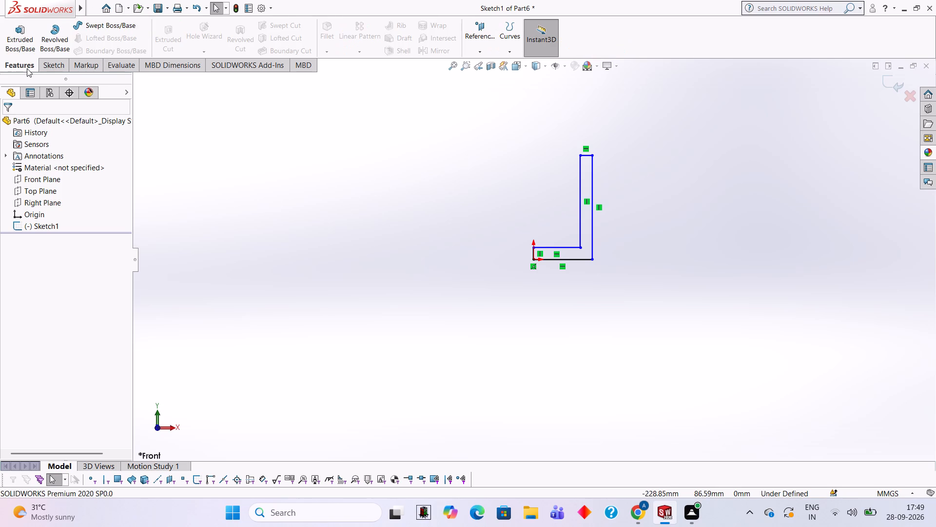
pyautogui.click(28, 45)
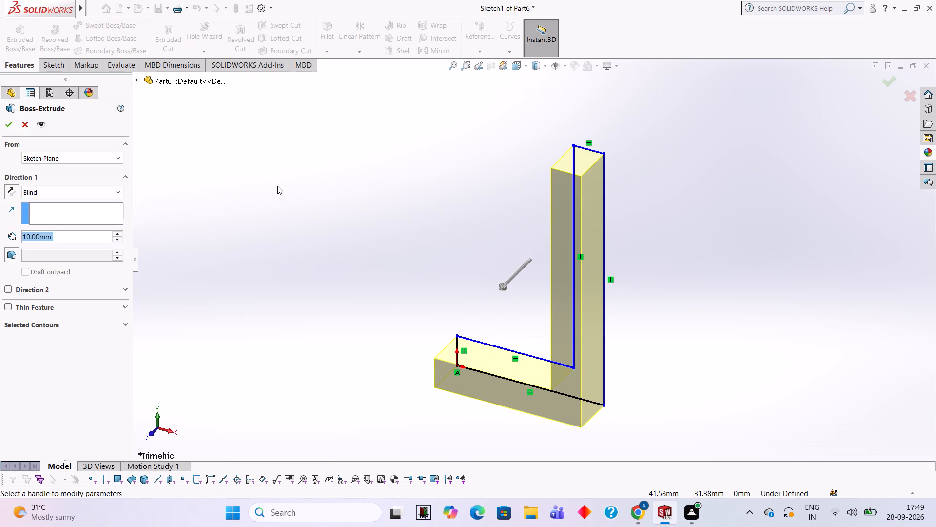
pyautogui.write('40')
pyautogui.press('Return')
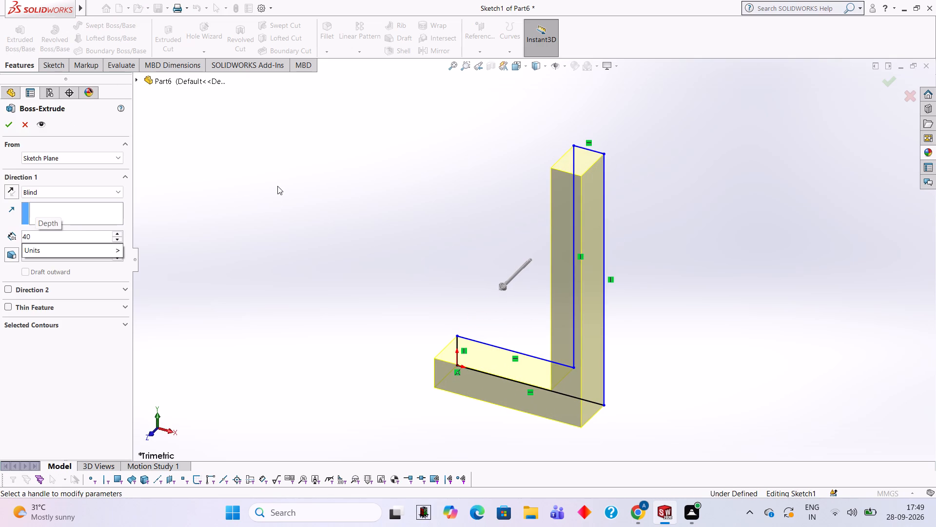
pyautogui.click(4, 124)
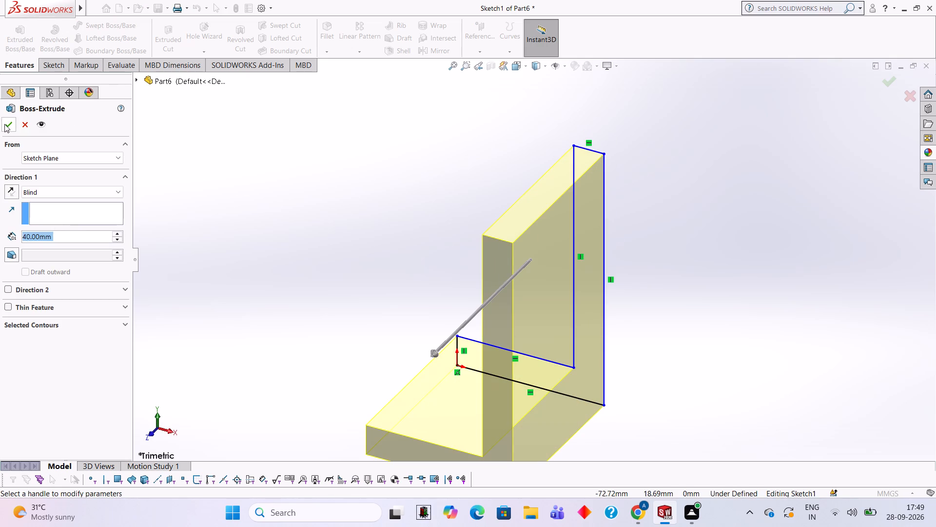
pyautogui.click(233, 205)
# Start a new sketch on the upper face of the bracket's horizontal leg.
pyautogui.moveTo(236, 203); pyautogui.dragTo(299, 186, button='middle')
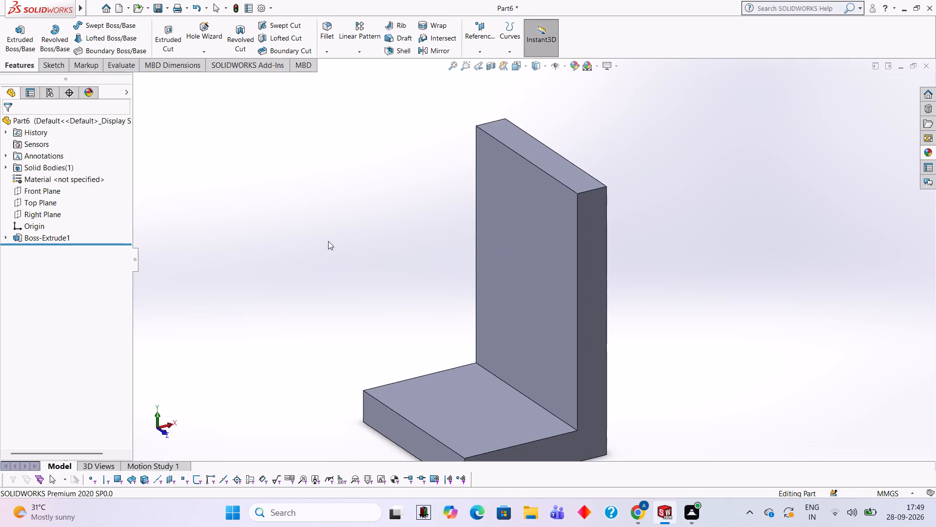
pyautogui.scroll(3, 340, 249)
pyautogui.moveTo(350, 268); pyautogui.dragTo(335, 329, button='middle')
pyautogui.click(480, 329)
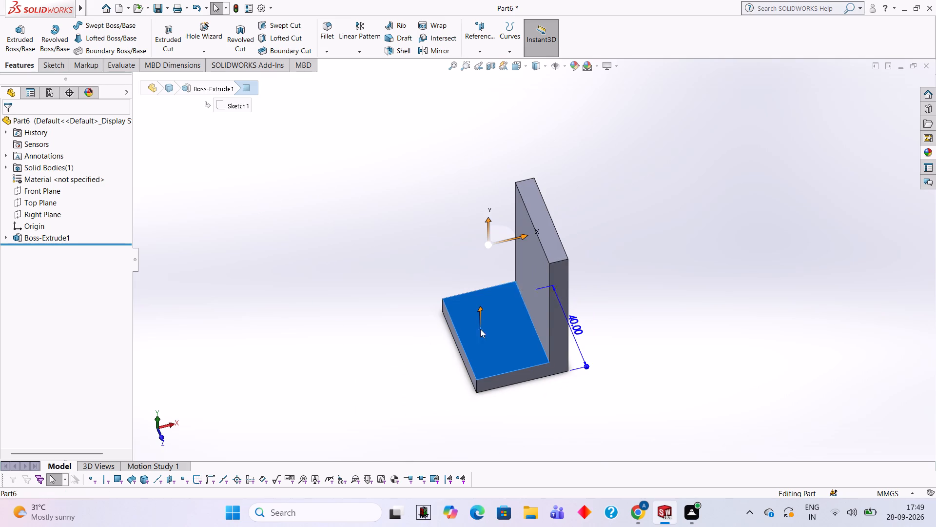
pyautogui.click(524, 302)
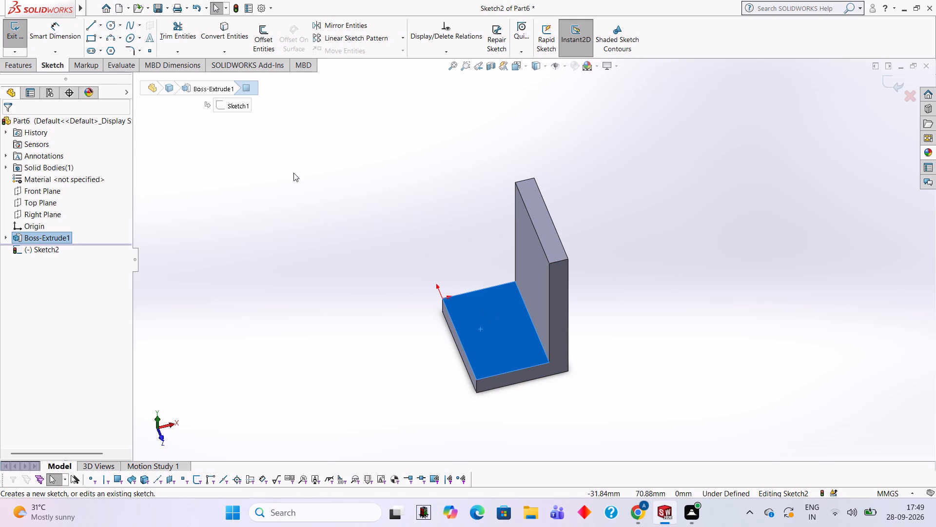
pyautogui.hotkey('ctrl', '8')
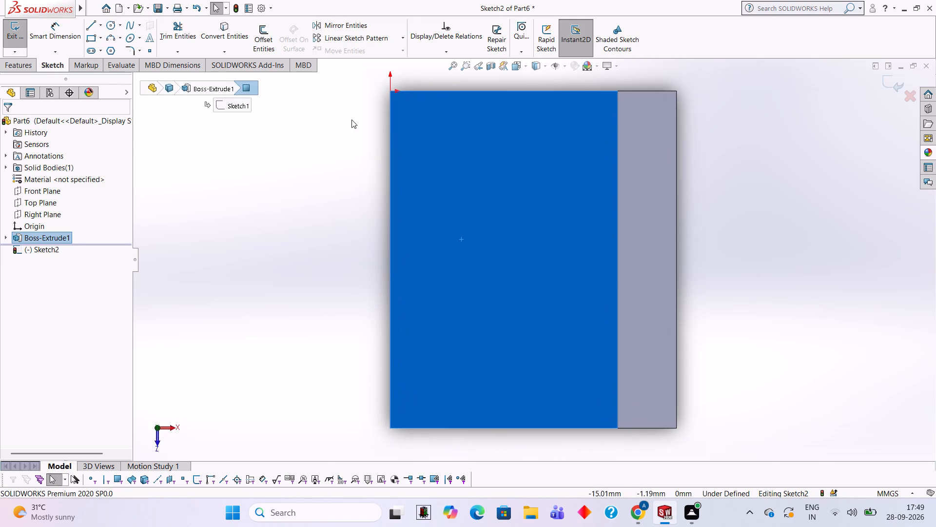
pyautogui.scroll(2, 548, 145)
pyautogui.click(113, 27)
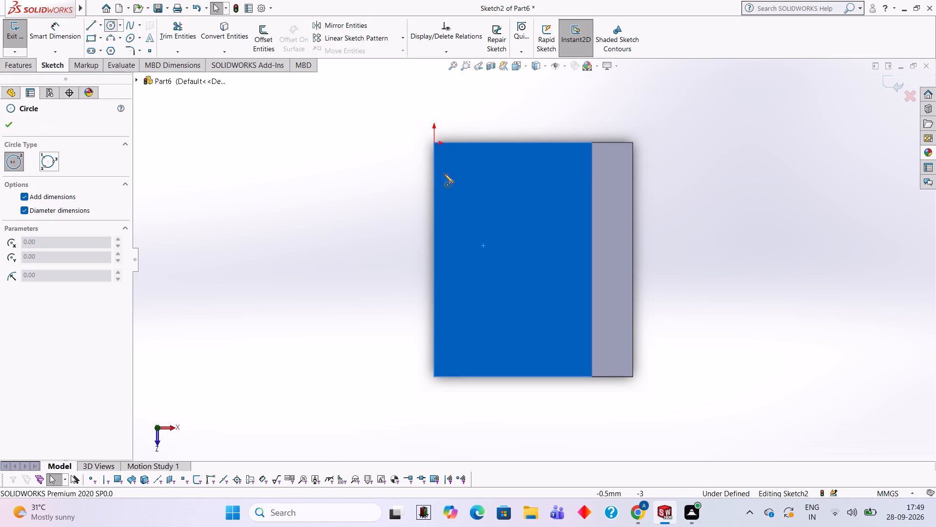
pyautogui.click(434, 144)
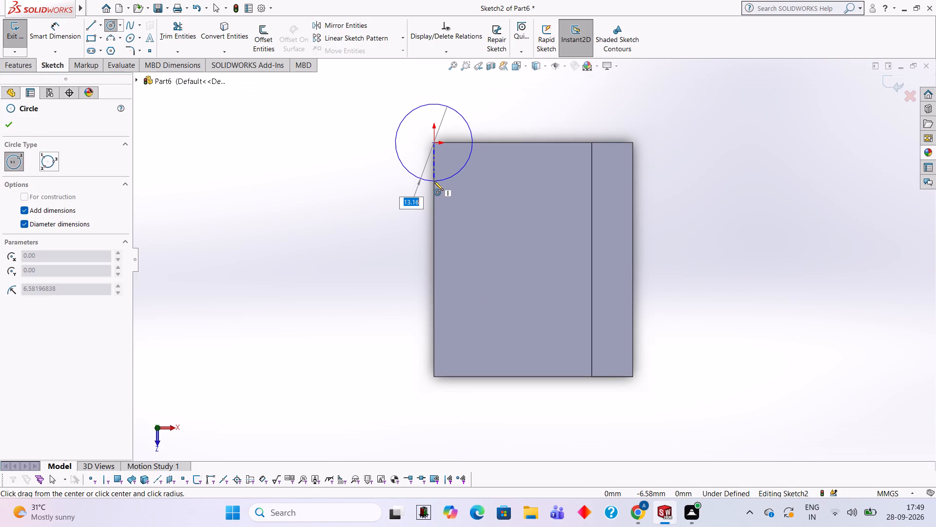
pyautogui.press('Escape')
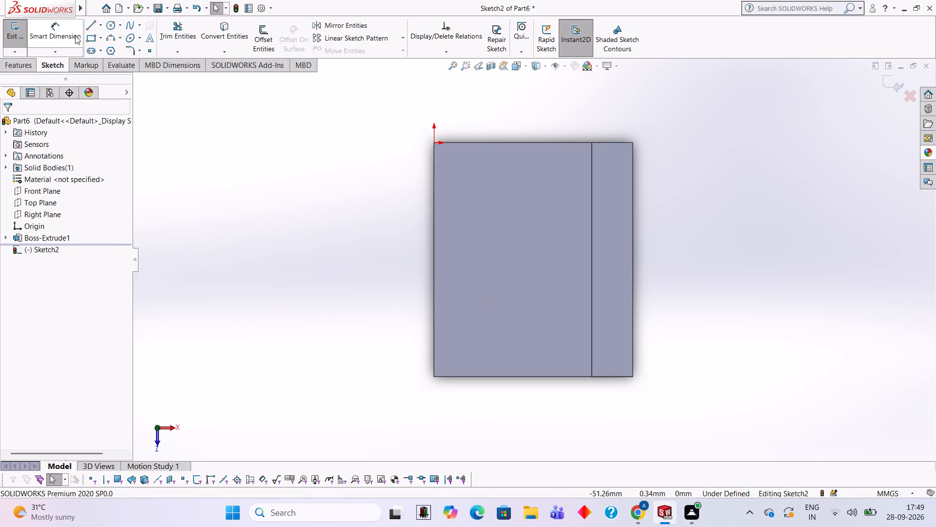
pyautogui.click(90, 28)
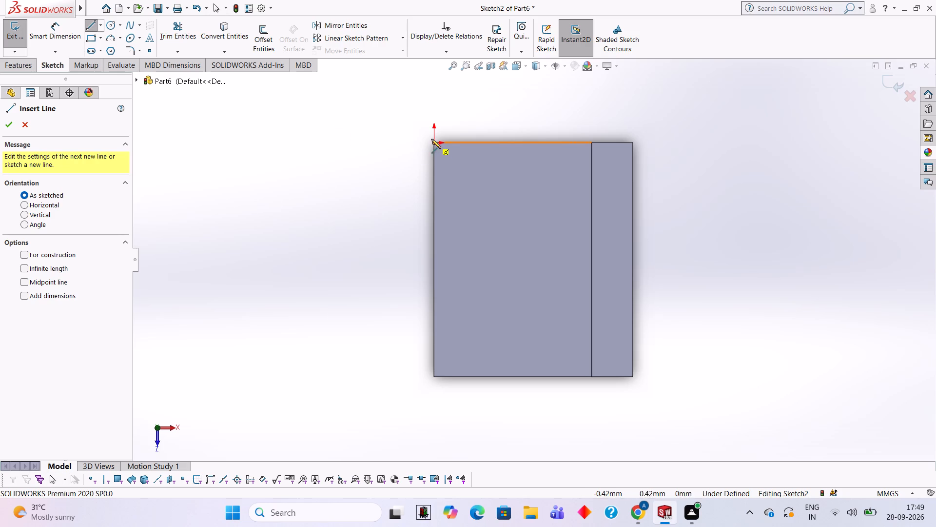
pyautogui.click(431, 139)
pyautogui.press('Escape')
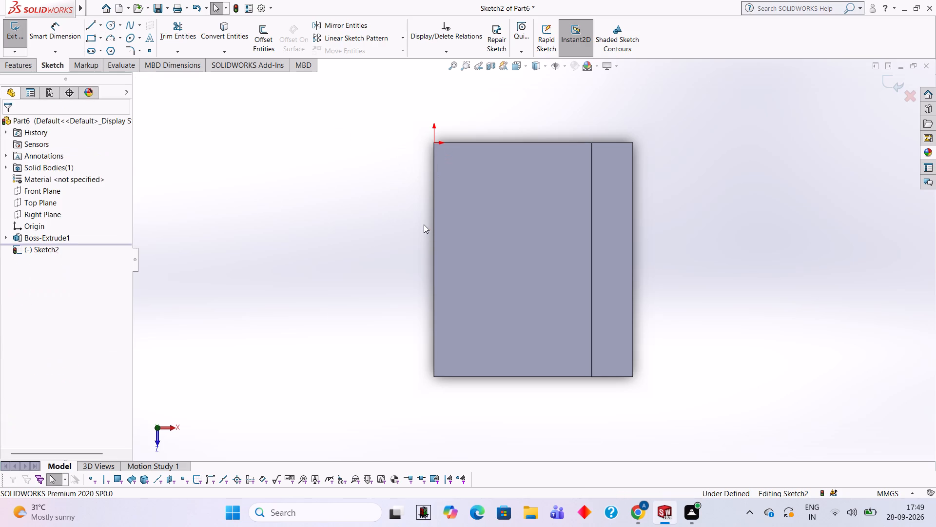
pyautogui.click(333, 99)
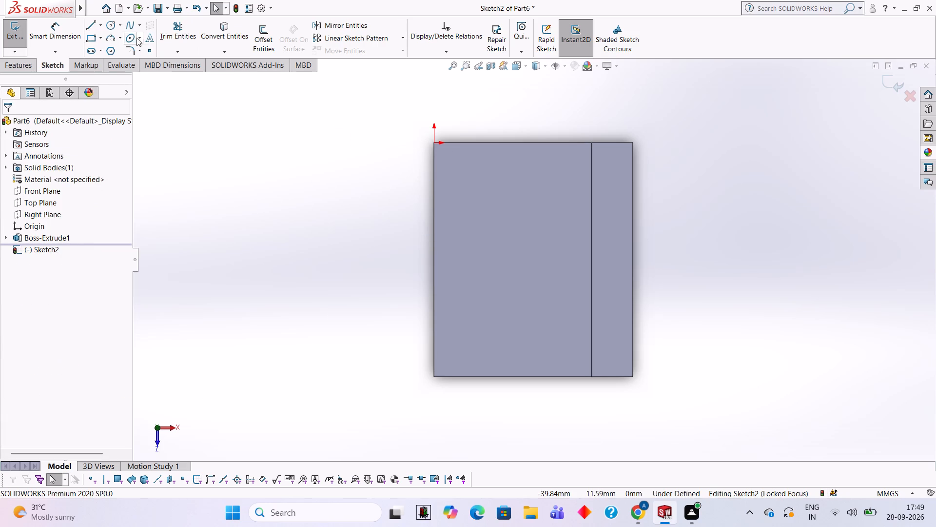
# Sketch a 10 mm diameter circle centred at the end of a 5 mm line drawn from the origin along the leg's free edge.
pyautogui.click(92, 27)
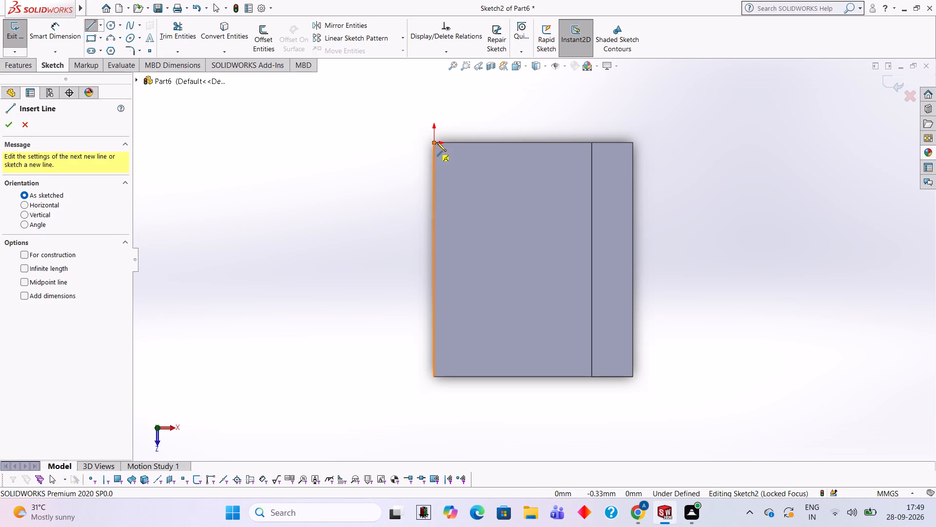
pyautogui.click(433, 142)
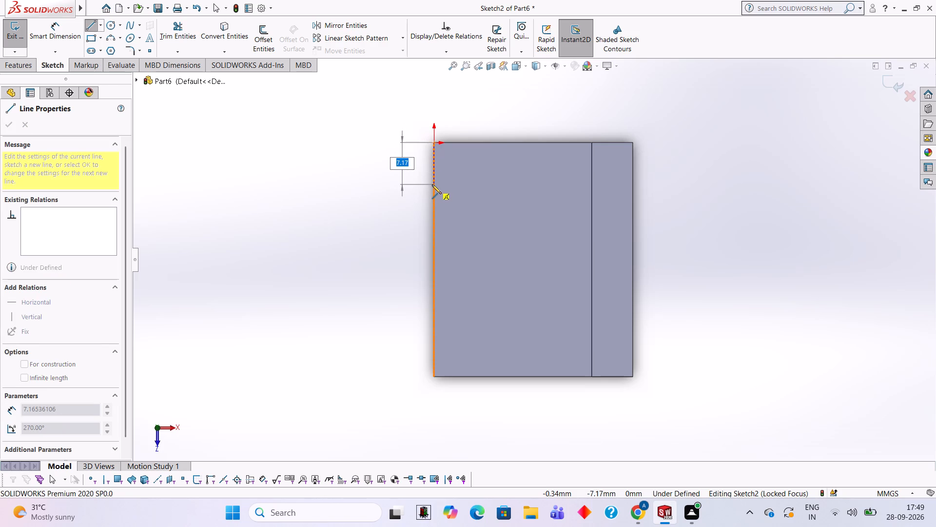
pyautogui.press('5')
pyautogui.press('Return')
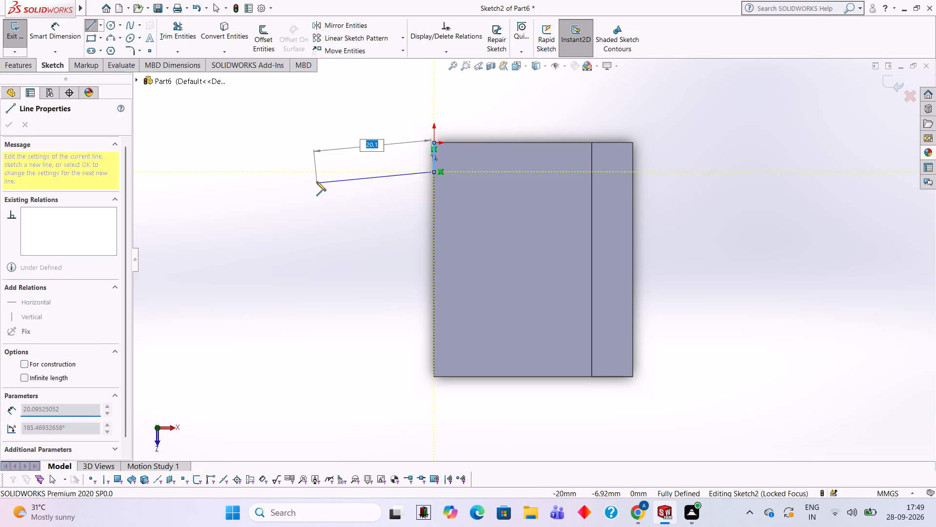
pyautogui.press('Escape')
pyautogui.click(114, 29)
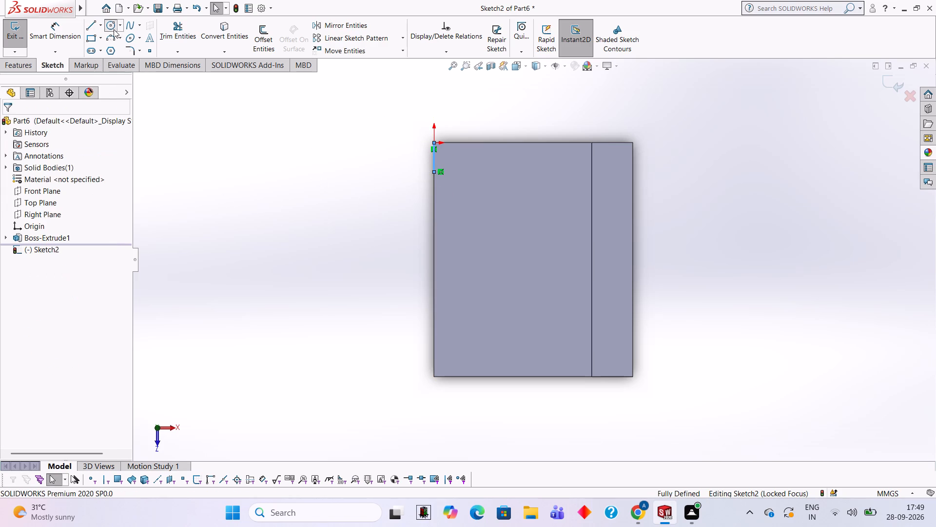
pyautogui.click(433, 171)
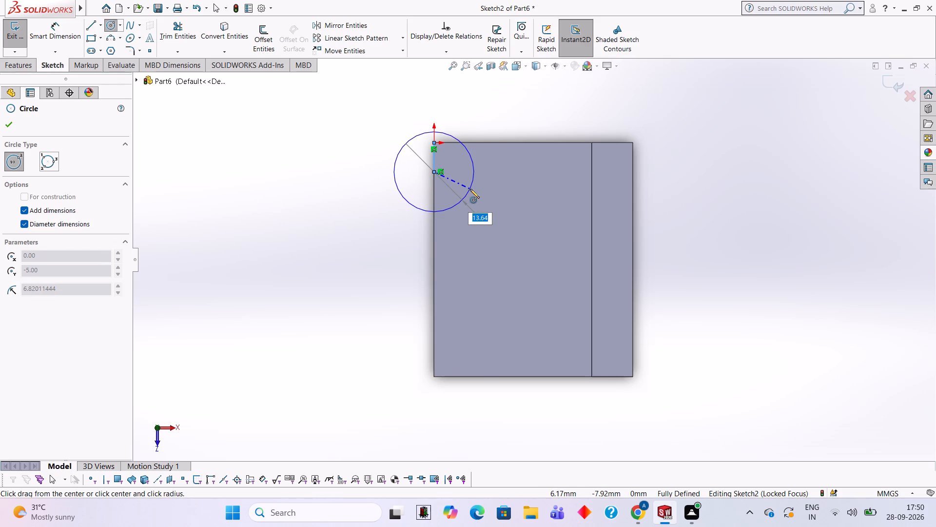
pyautogui.write('10')
pyautogui.press('Return')
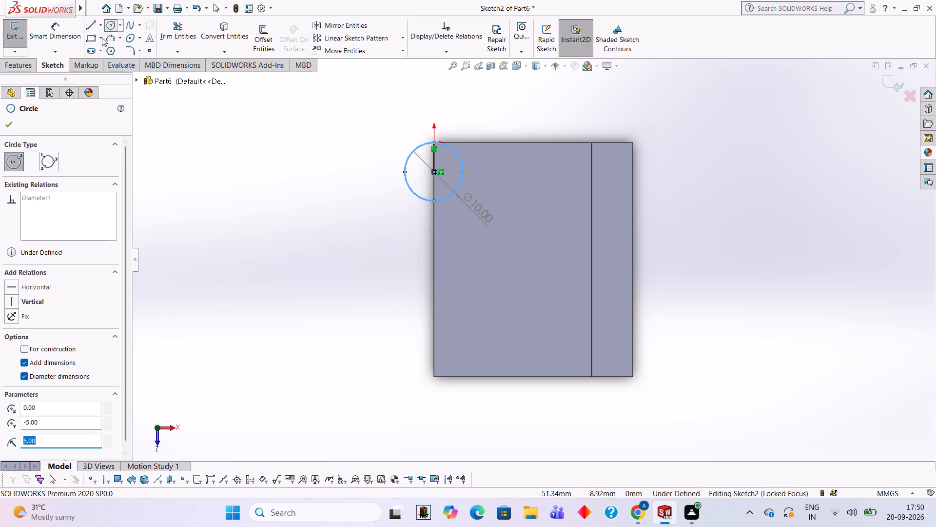
# Sketch a matching 10 mm circle centred at the end of a 5 mm line from the free edge's opposite corner.
pyautogui.click(93, 29)
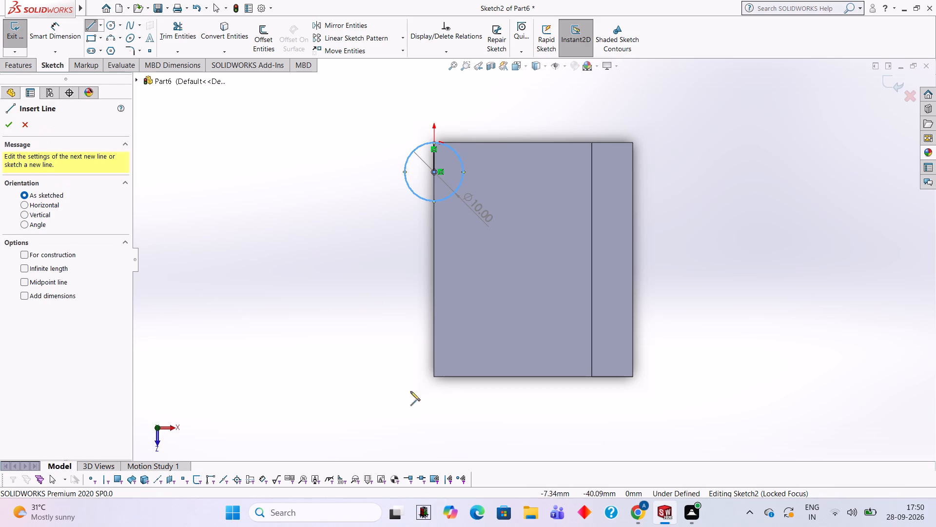
pyautogui.click(433, 377)
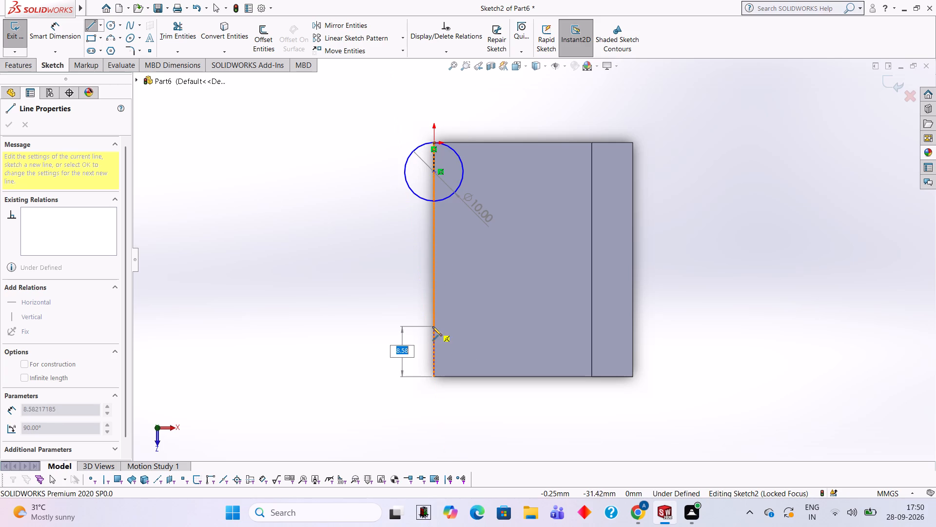
pyautogui.press('5')
pyautogui.press('Return')
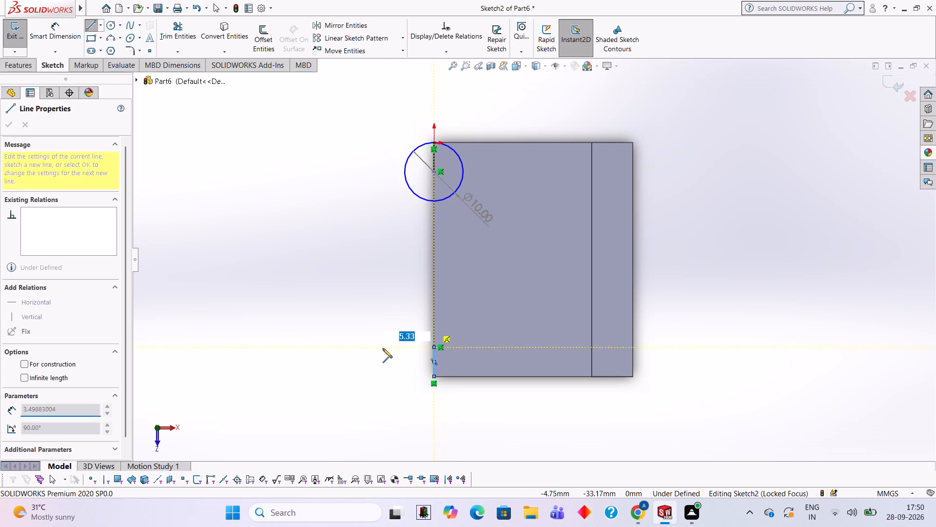
pyautogui.press('Escape')
pyautogui.click(108, 30)
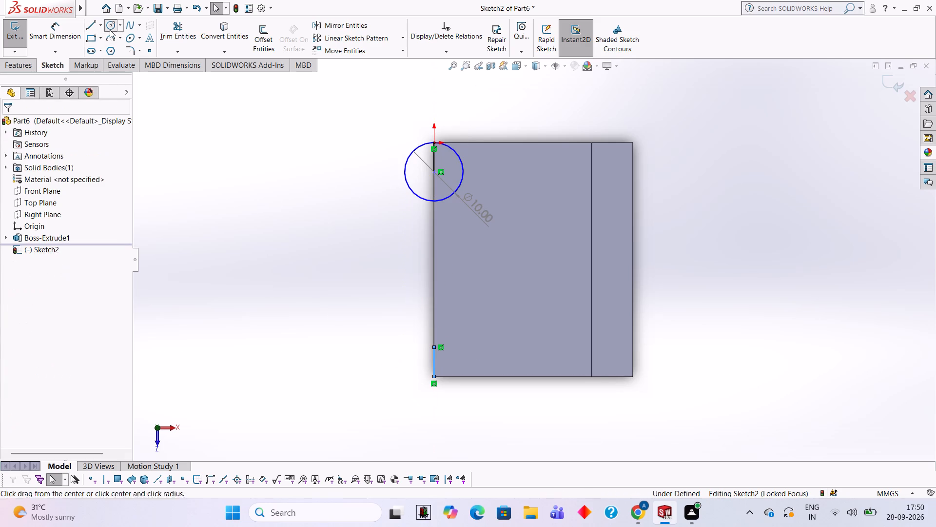
pyautogui.click(433, 346)
pyautogui.write('10')
pyautogui.press('Return')
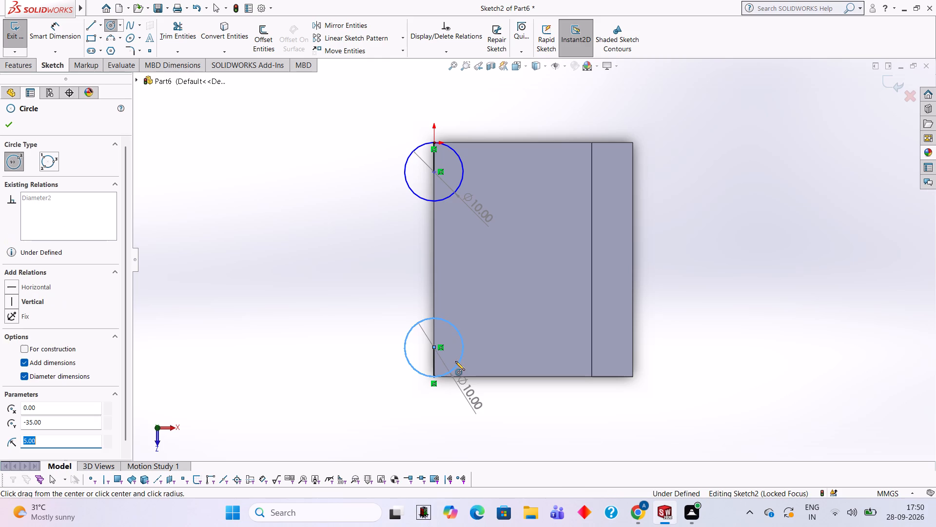
pyautogui.press('Escape')
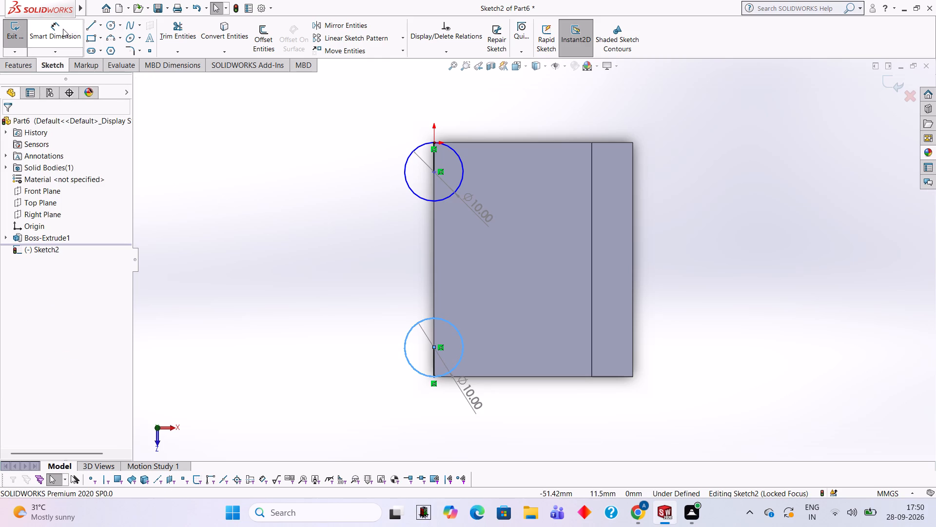
# Join the outermost points of the two circles with a 30 mm vertical line.
pyautogui.click(89, 30)
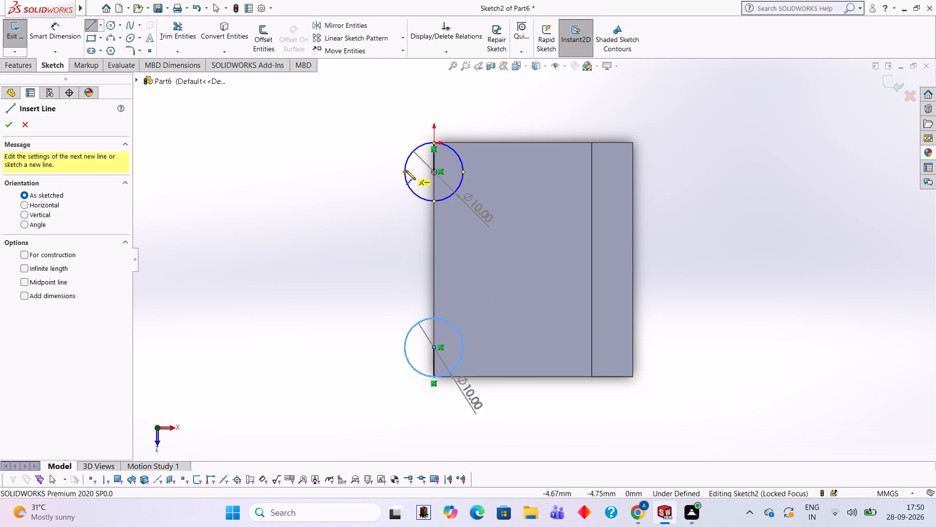
pyautogui.click(404, 170)
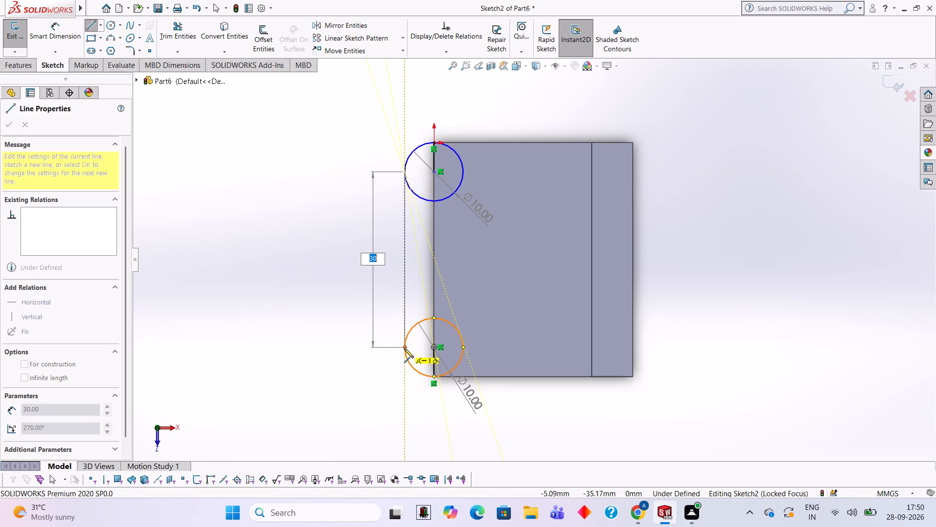
pyautogui.click(404, 347)
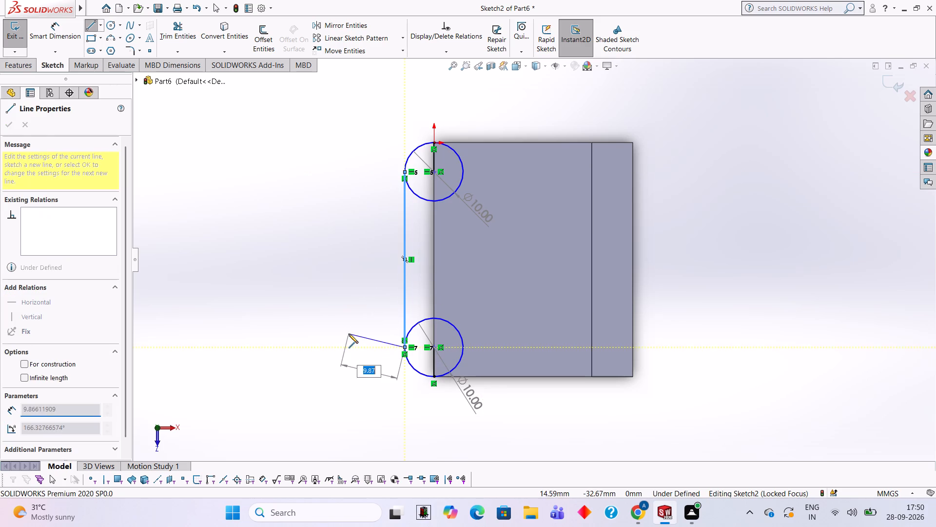
pyautogui.press('Escape')
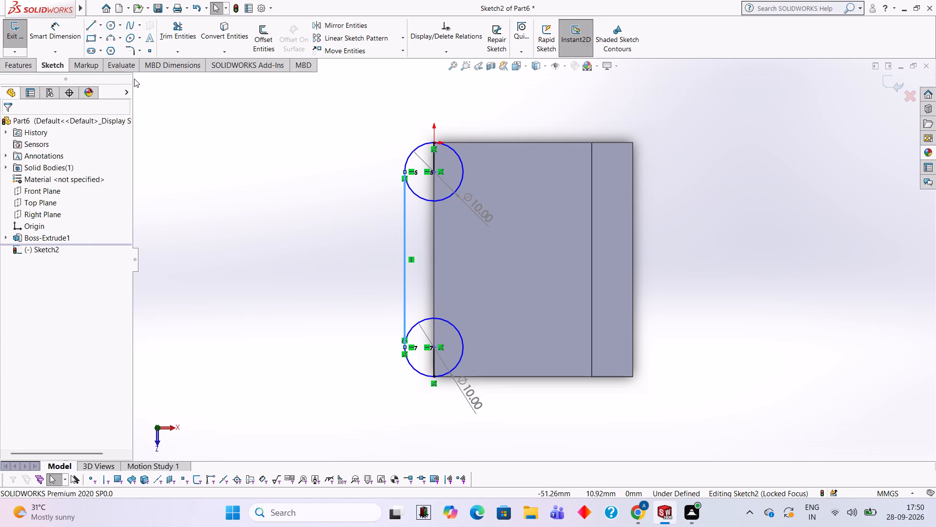
# Trim the circles to their outer quarter arcs and remove the two 5 mm locating lines.
pyautogui.click(173, 38)
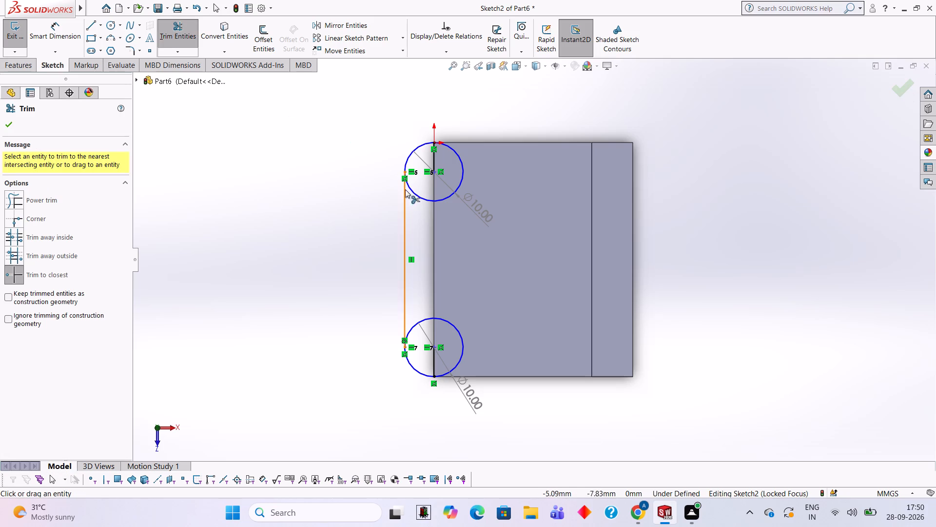
pyautogui.click(428, 203)
pyautogui.click(432, 159)
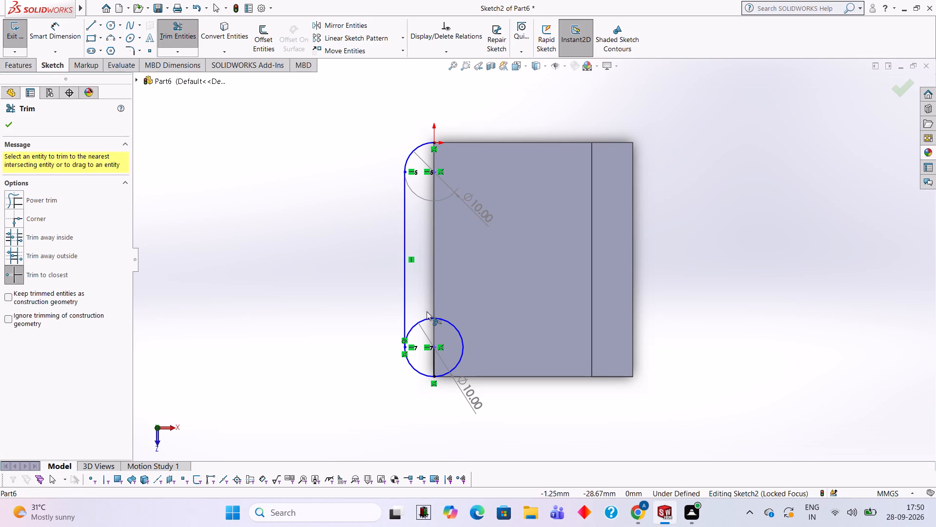
pyautogui.click(429, 318)
pyautogui.click(433, 357)
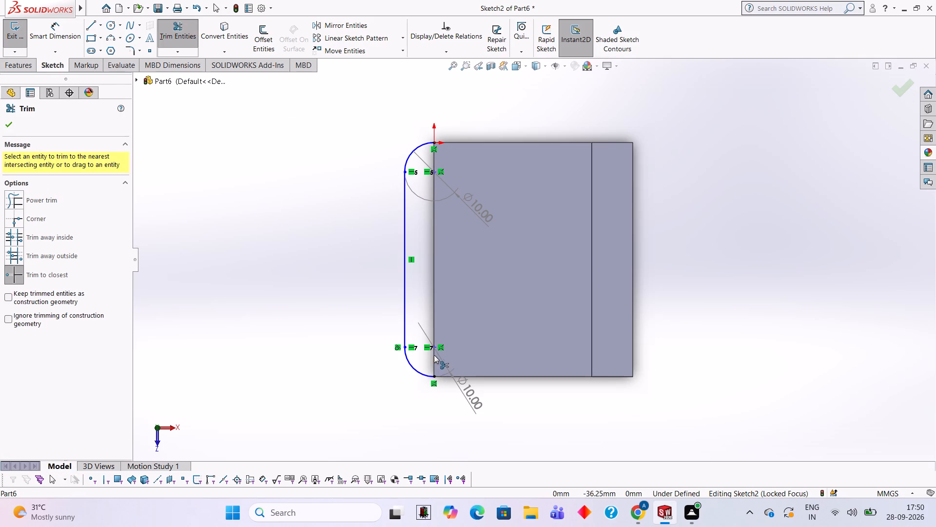
# Close the rounded-end sketch with model edges and extrude it as a merged Blind boss 7 mm deep, reversed downward along the base leg's thickness.
pyautogui.moveTo(453, 316); pyautogui.dragTo(458, 248, button='middle')
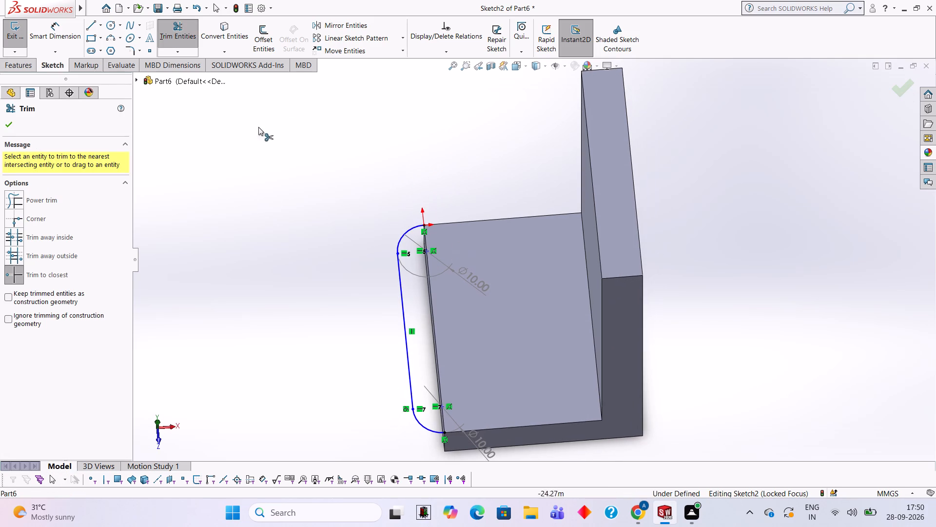
pyautogui.click(25, 69)
pyautogui.click(24, 51)
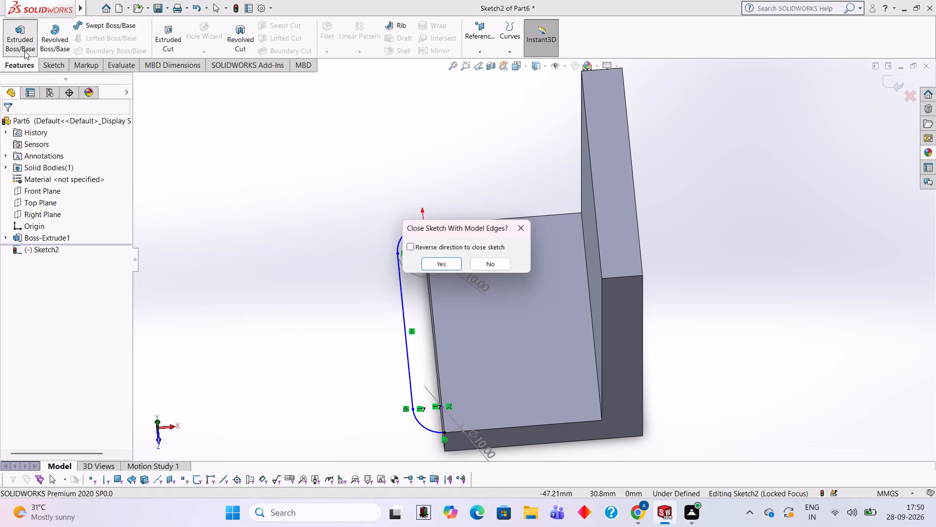
pyautogui.click(442, 263)
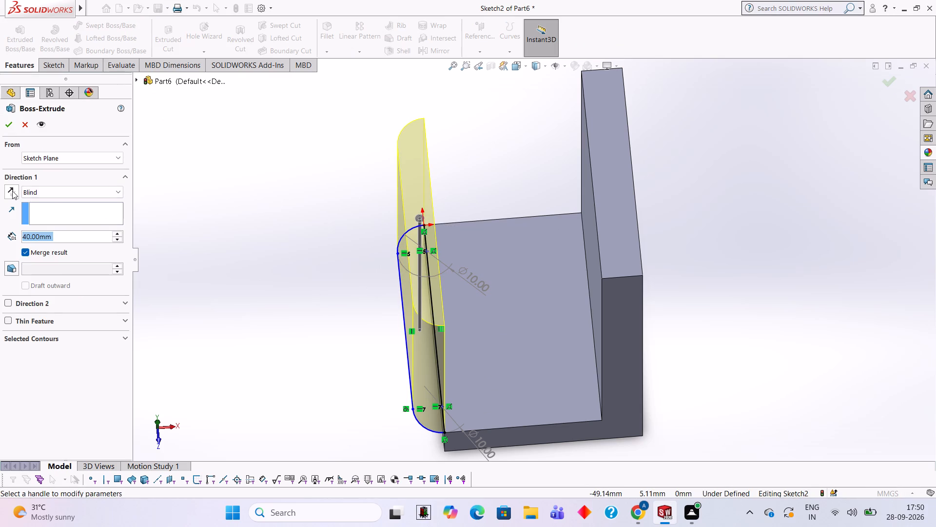
pyautogui.click(12, 191)
pyautogui.moveTo(256, 271); pyautogui.dragTo(227, 184, button='middle')
pyautogui.scroll(2, 253, 238)
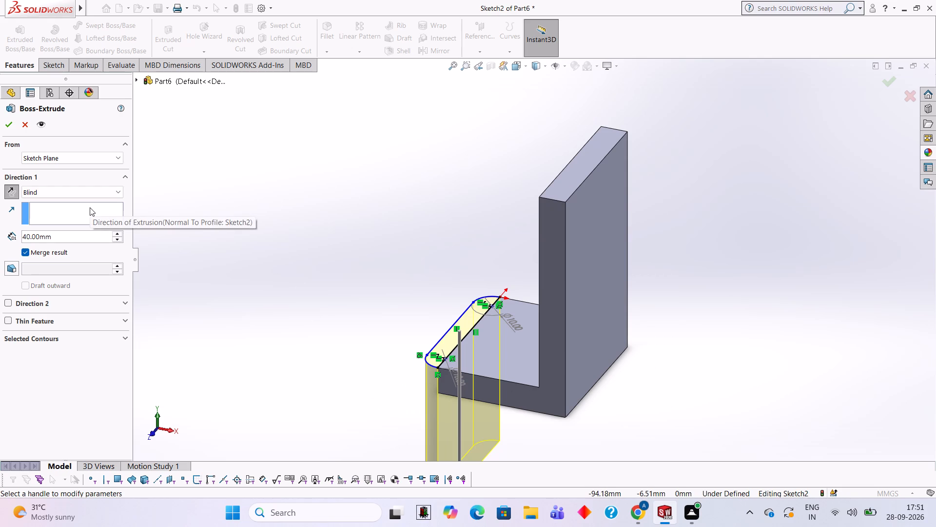
pyautogui.click(84, 238)
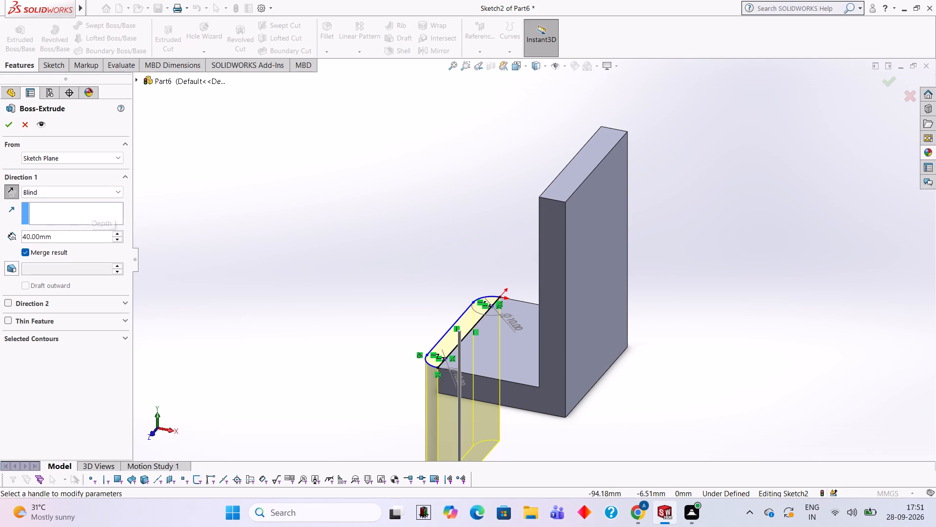
pyautogui.press('BackSpace')
pyautogui.press('BackSpace')
pyautogui.press('BackSpace')
pyautogui.press('BackSpace')
pyautogui.press('BackSpace')
pyautogui.press('BackSpace')
pyautogui.press('BackSpace')
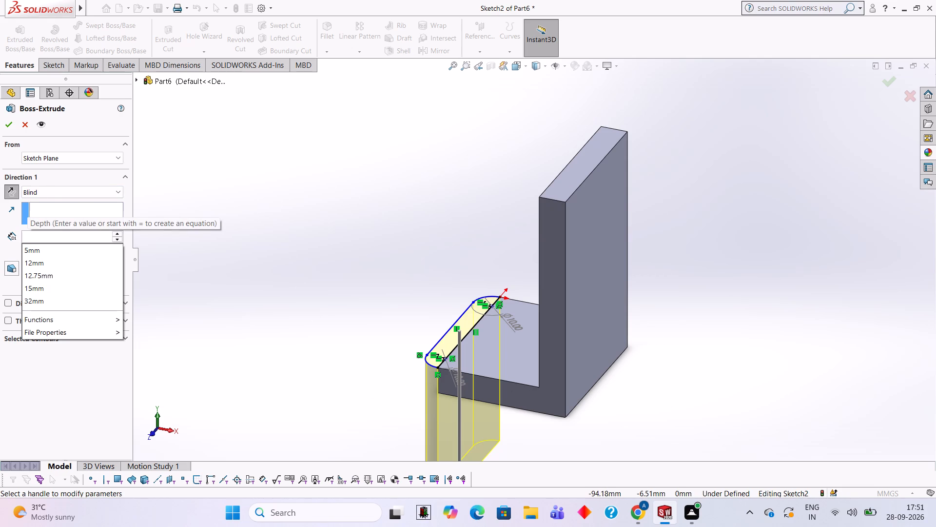
pyautogui.press('7')
pyautogui.press('Return')
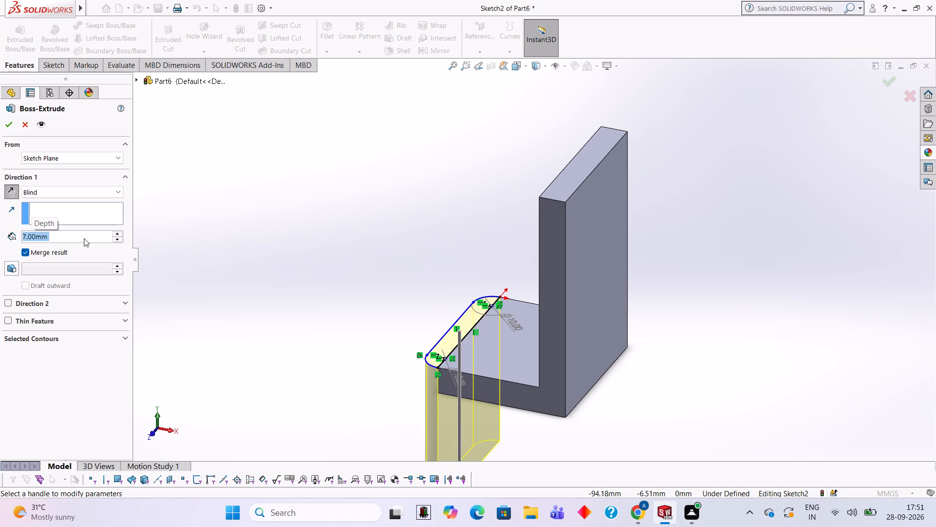
pyautogui.moveTo(303, 209); pyautogui.dragTo(310, 166, button='middle')
pyautogui.moveTo(318, 290); pyautogui.dragTo(314, 288, button='middle')
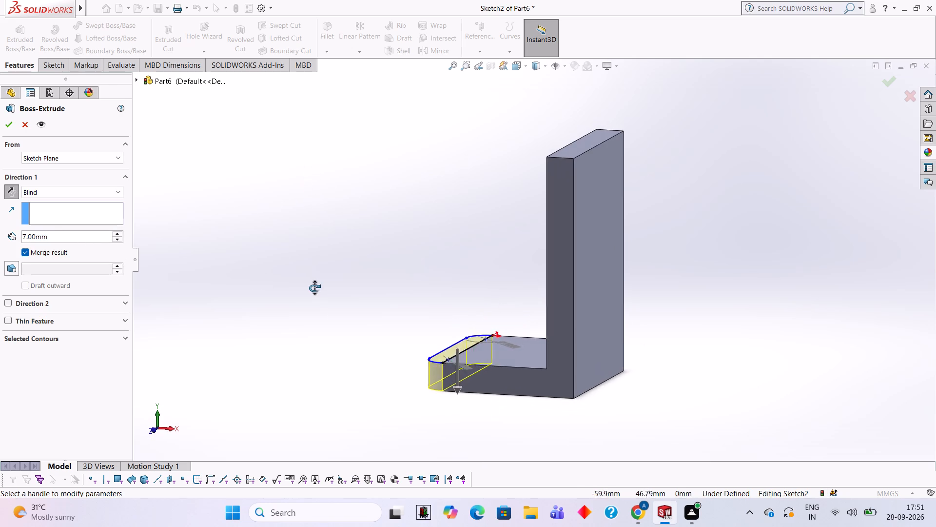
pyautogui.moveTo(314, 288); pyautogui.dragTo(321, 255, button='middle')
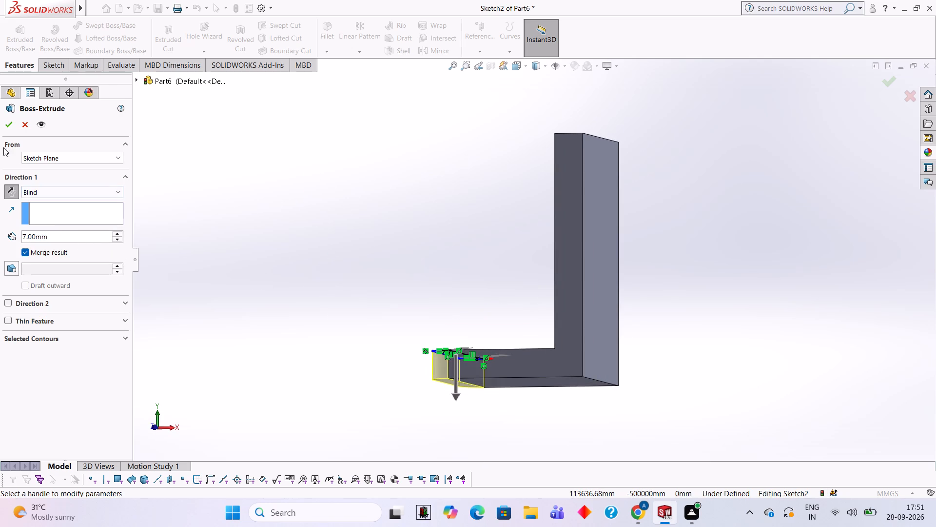
pyautogui.click(2, 126)
pyautogui.click(536, 362)
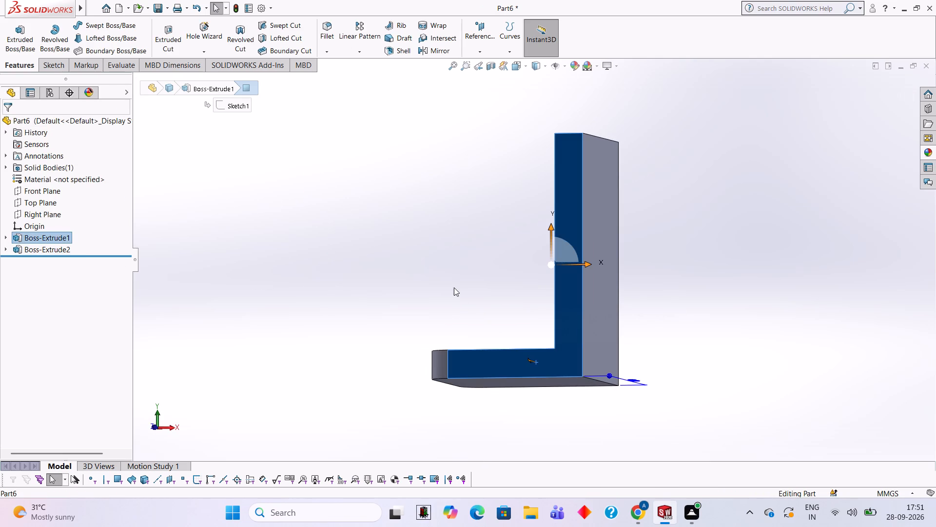
pyautogui.click(454, 287)
# On the vertical leg's inner face, sketch a 40 mm diameter circle centred on the midpoint of the top edge.
pyautogui.moveTo(454, 287); pyautogui.dragTo(507, 395, button='middle')
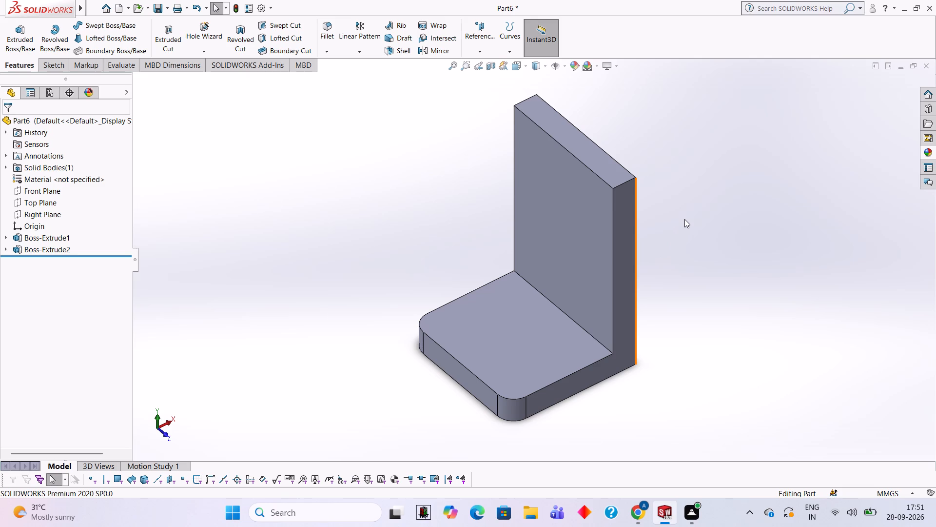
pyautogui.moveTo(687, 255); pyautogui.dragTo(736, 243, button='middle')
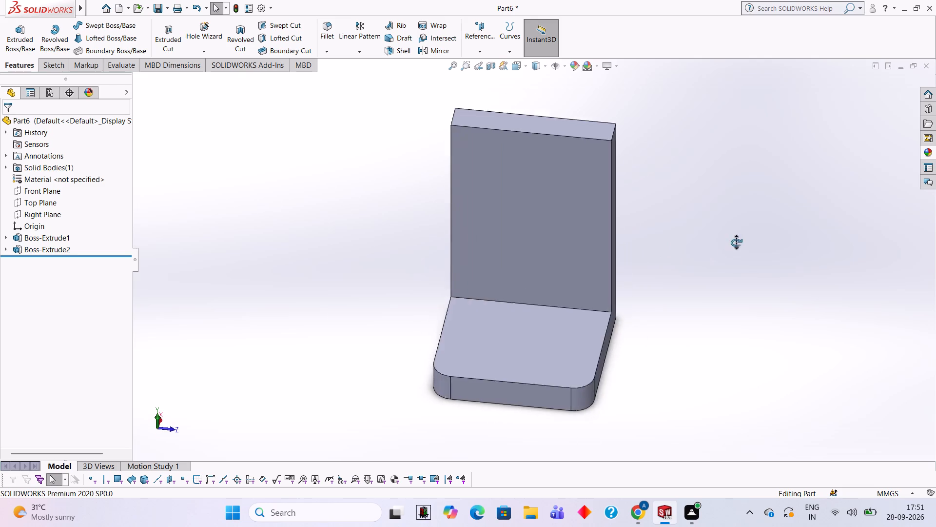
pyautogui.moveTo(736, 243); pyautogui.dragTo(728, 222, button='middle')
pyautogui.click(577, 186)
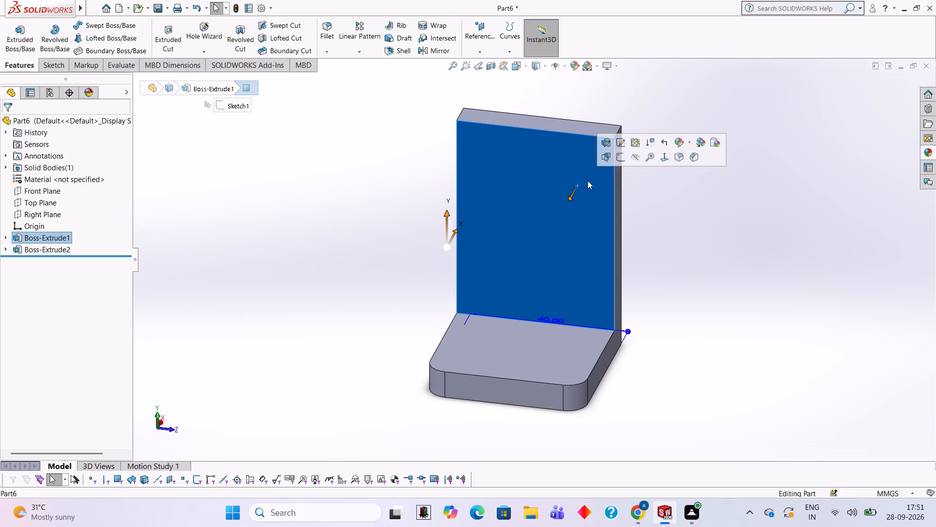
pyautogui.click(624, 159)
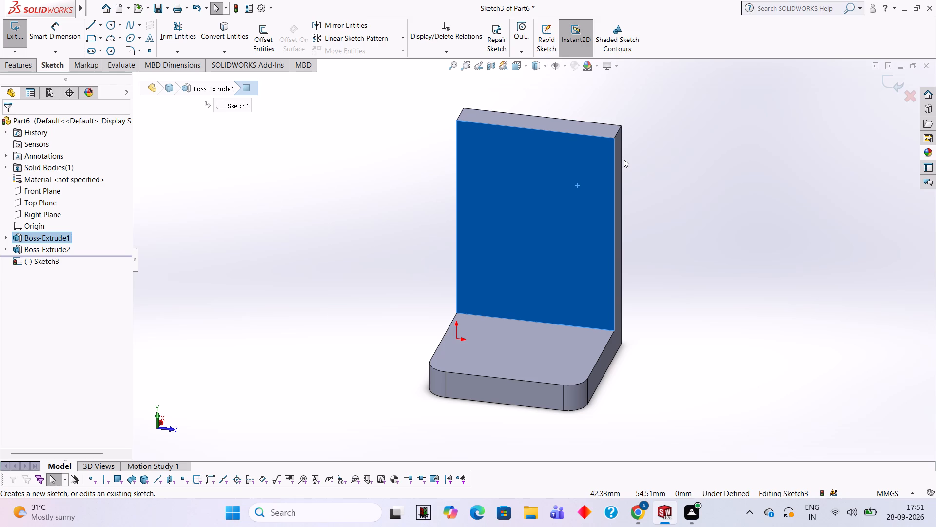
pyautogui.hotkey('ctrl', '8')
pyautogui.scroll(2, 699, 152)
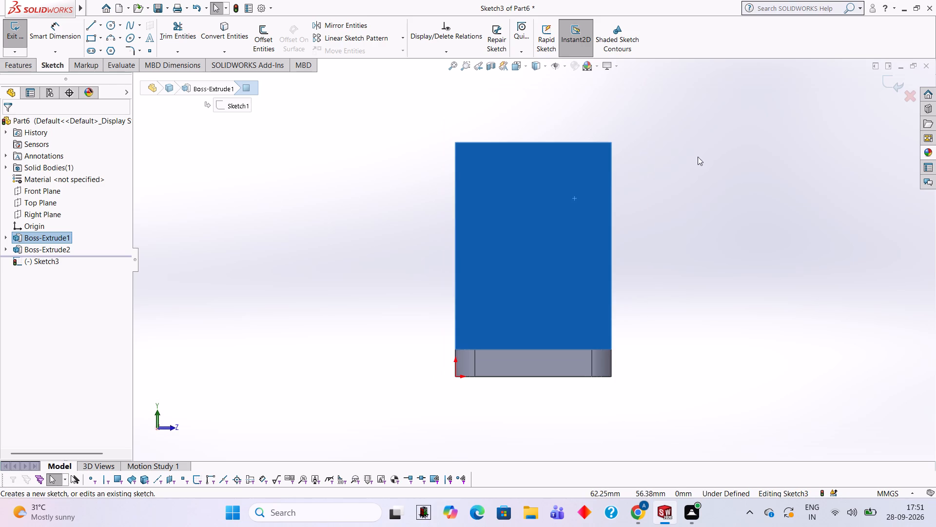
pyautogui.scroll(-1, 647, 128)
pyautogui.scroll(-1, 474, 108)
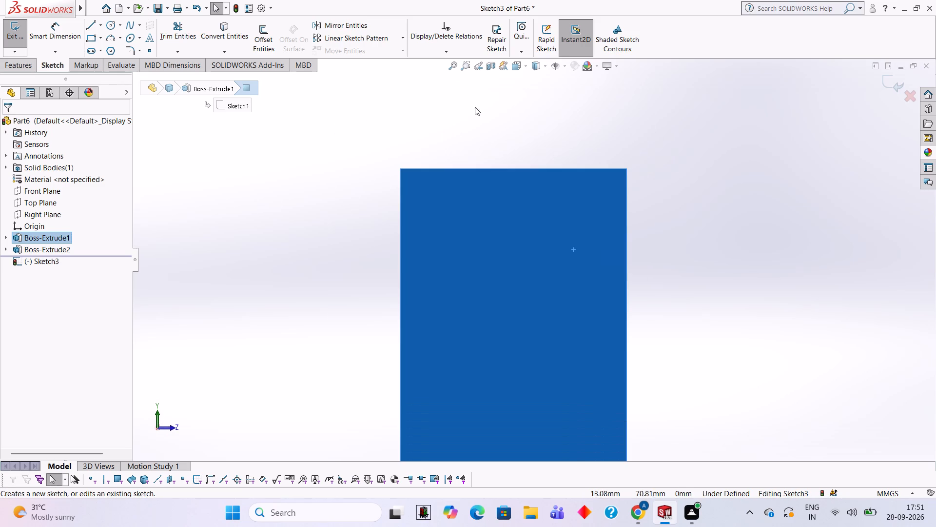
pyautogui.click(108, 25)
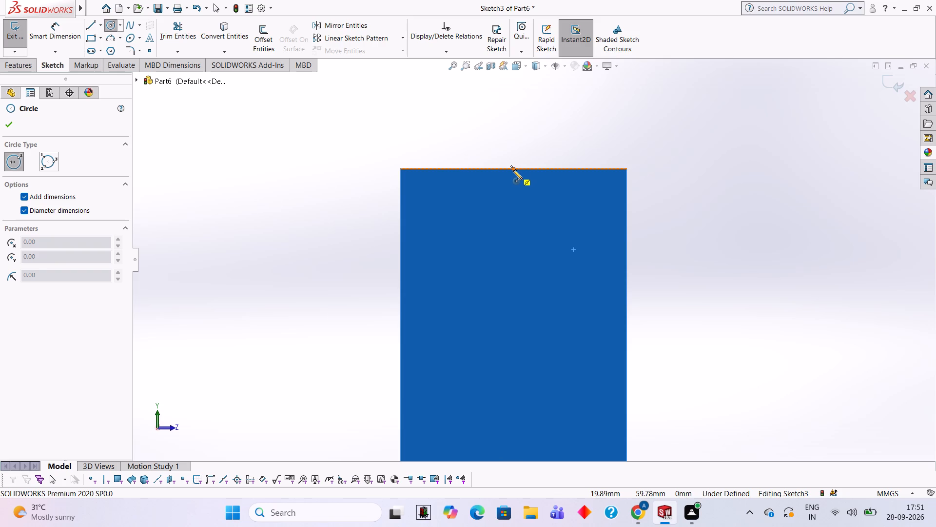
pyautogui.click(513, 170)
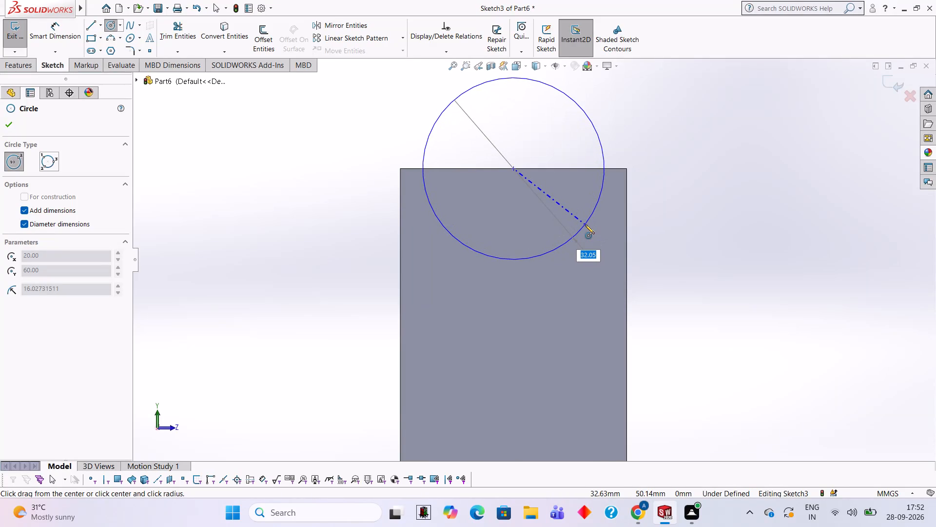
pyautogui.write('40')
pyautogui.press('Return')
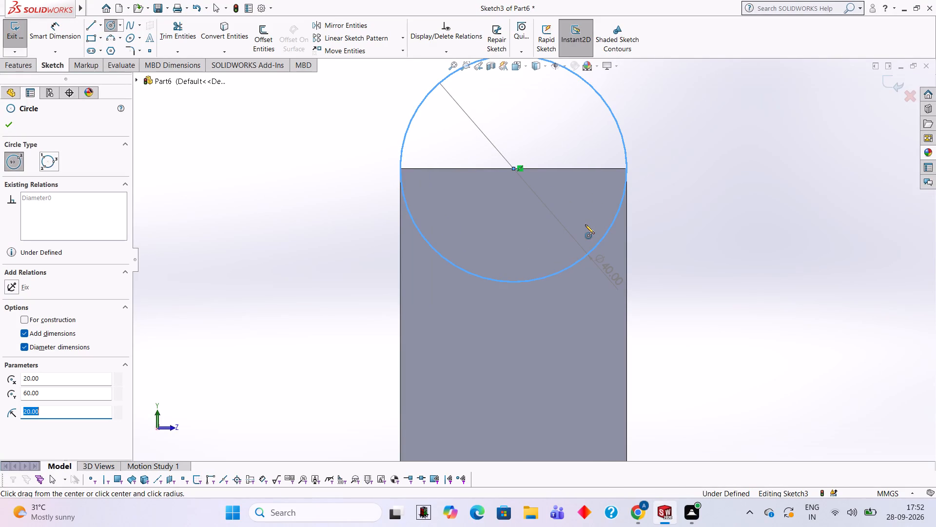
# Draw a horizontal line across the circle along the leg's top edge and trim away the lower half of the circle.
pyautogui.click(92, 26)
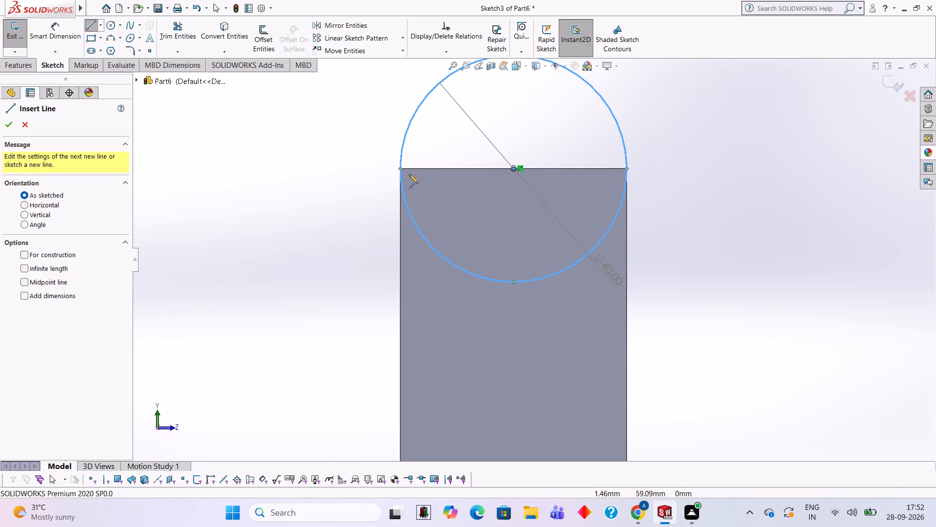
pyautogui.click(400, 168)
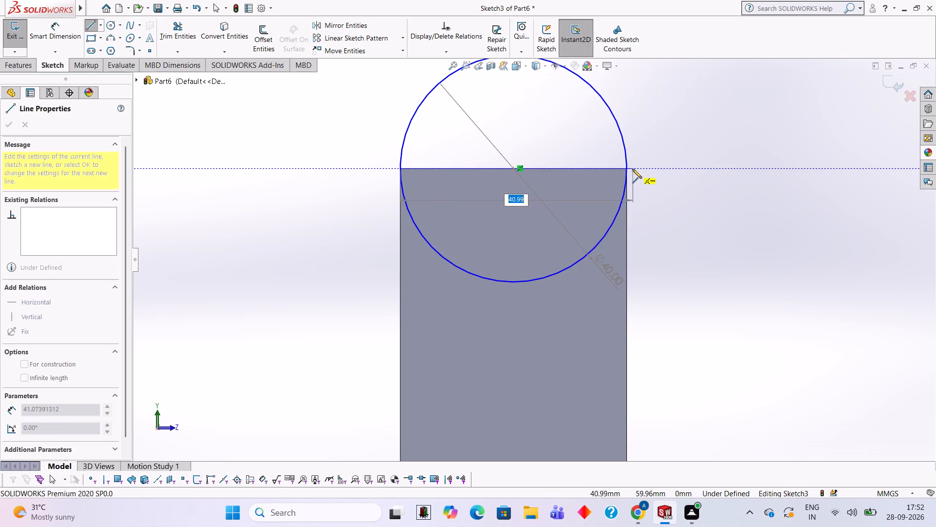
pyautogui.click(625, 168)
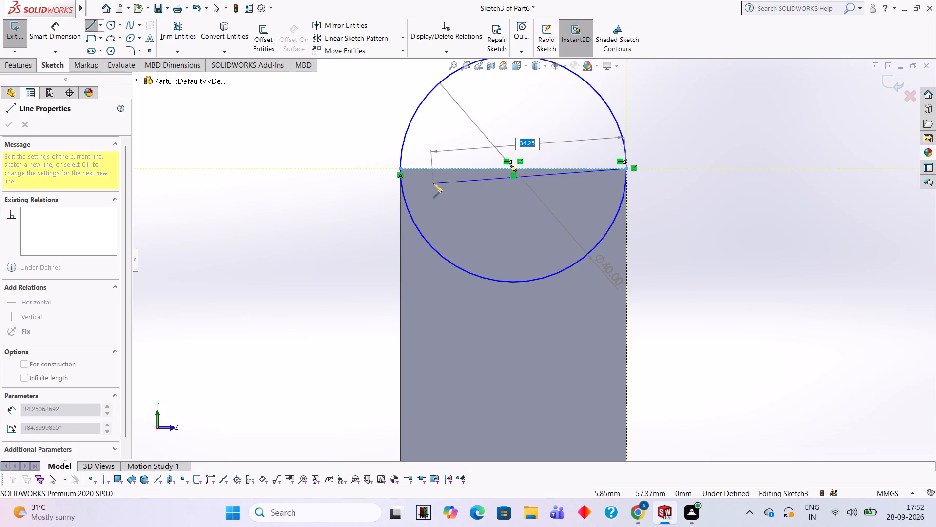
pyautogui.press('Escape')
pyautogui.click(188, 35)
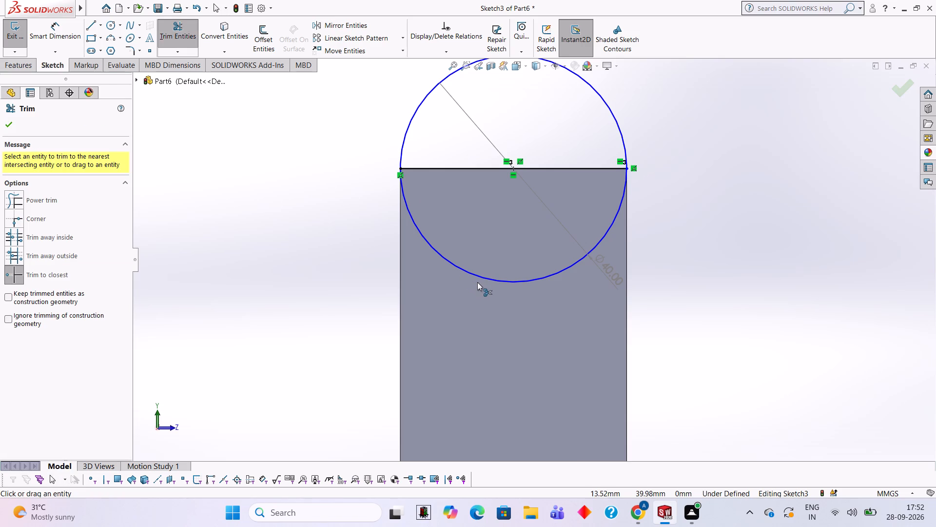
pyautogui.click(468, 275)
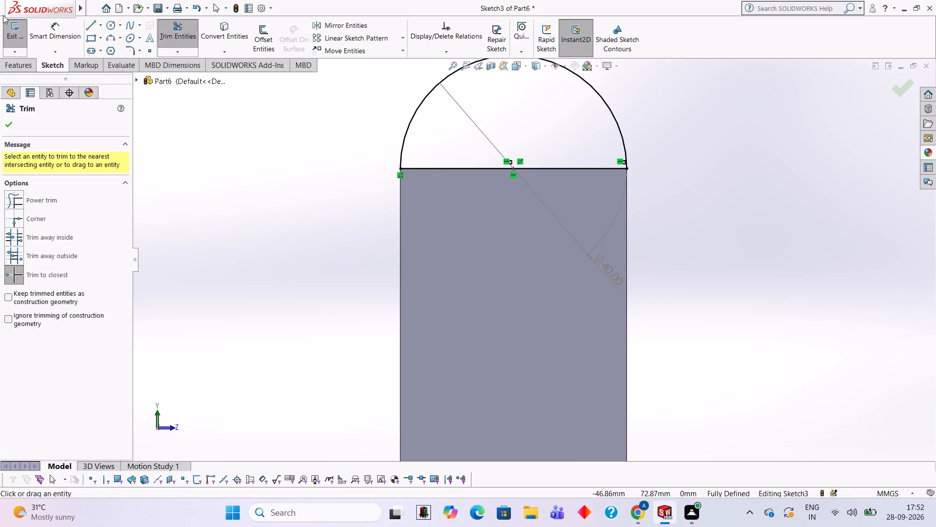
# Extrude the semicircle as a merged Blind boss 7 mm deep, reversed so it runs along the vertical leg's thickness.
pyautogui.click(31, 61)
pyautogui.click(29, 44)
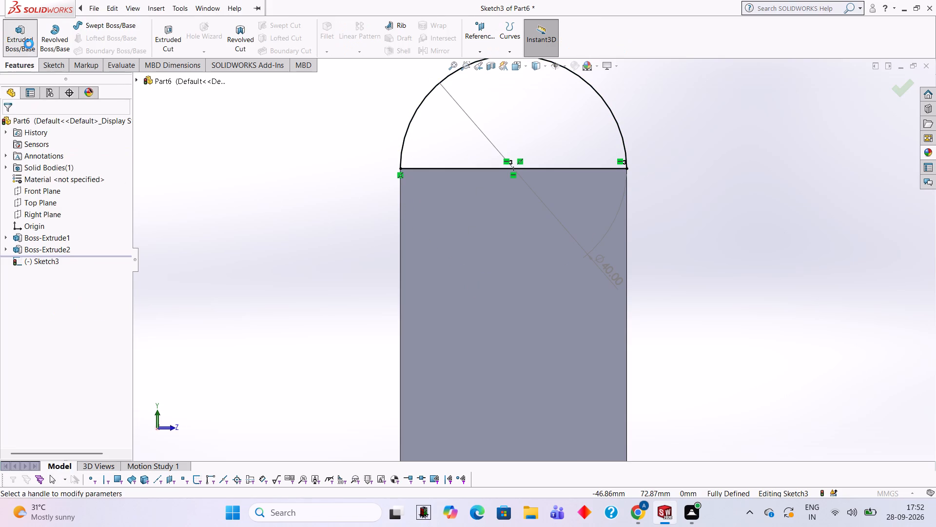
pyautogui.moveTo(221, 161); pyautogui.dragTo(276, 282, button='middle')
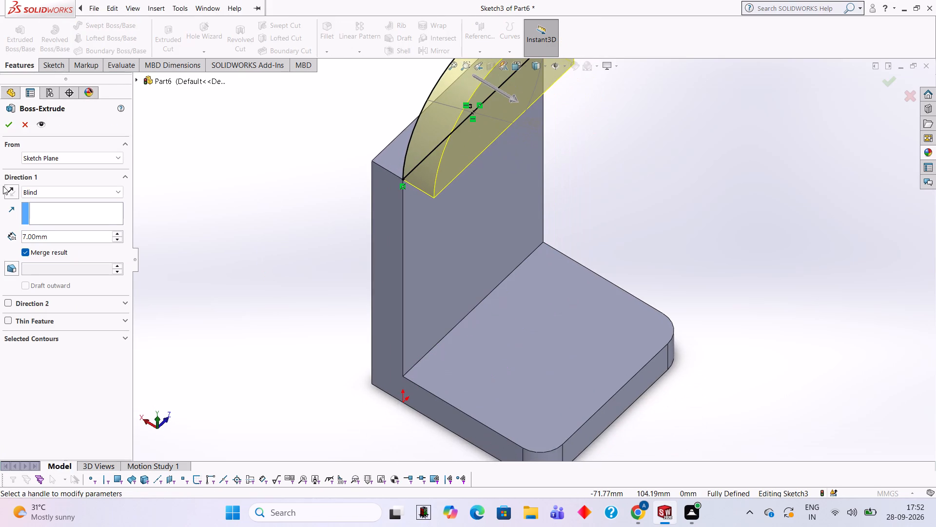
pyautogui.click(7, 189)
pyautogui.click(8, 121)
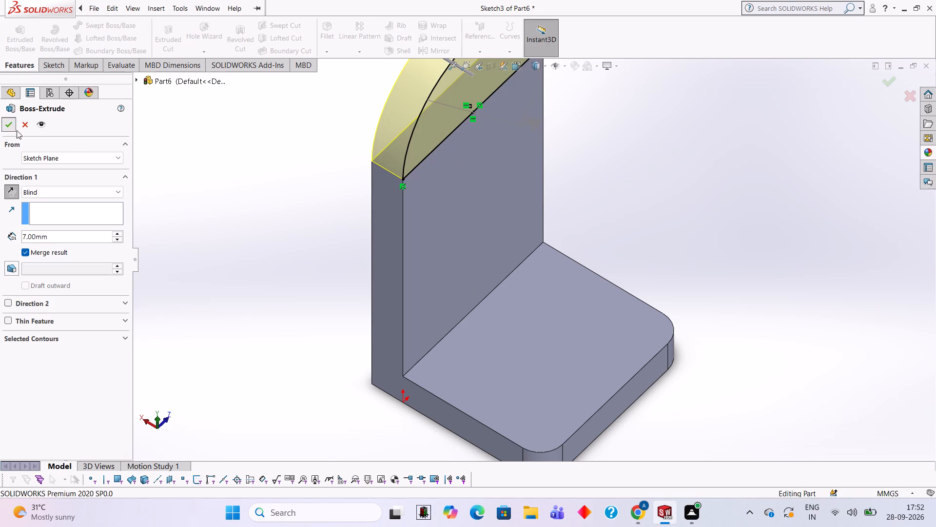
pyautogui.click(267, 184)
# On the vertical leg's inner face, sketch a 30 mm diameter circle concentric with the rounded top.
pyautogui.scroll(2, 299, 183)
pyautogui.moveTo(775, 202); pyautogui.dragTo(727, 141, button='middle')
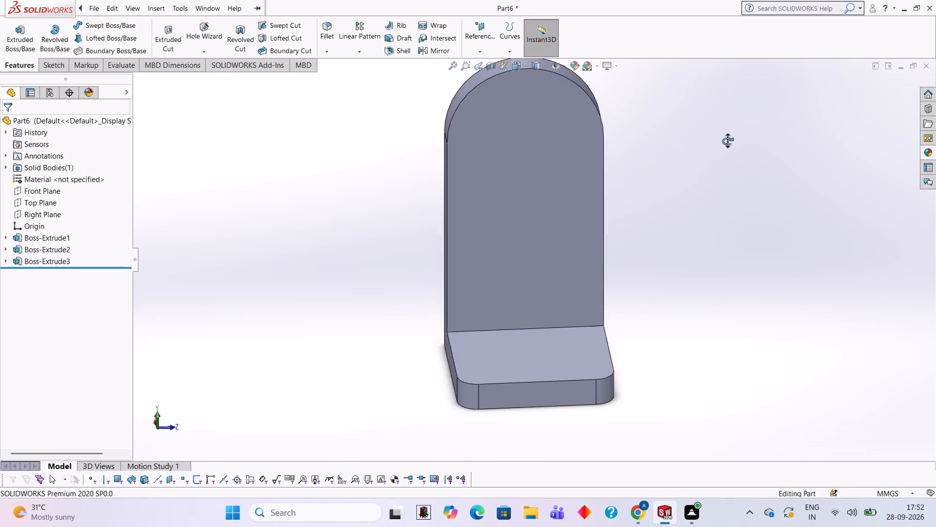
pyautogui.moveTo(727, 141); pyautogui.dragTo(726, 136, button='middle')
pyautogui.moveTo(695, 244); pyautogui.dragTo(649, 246, button='middle')
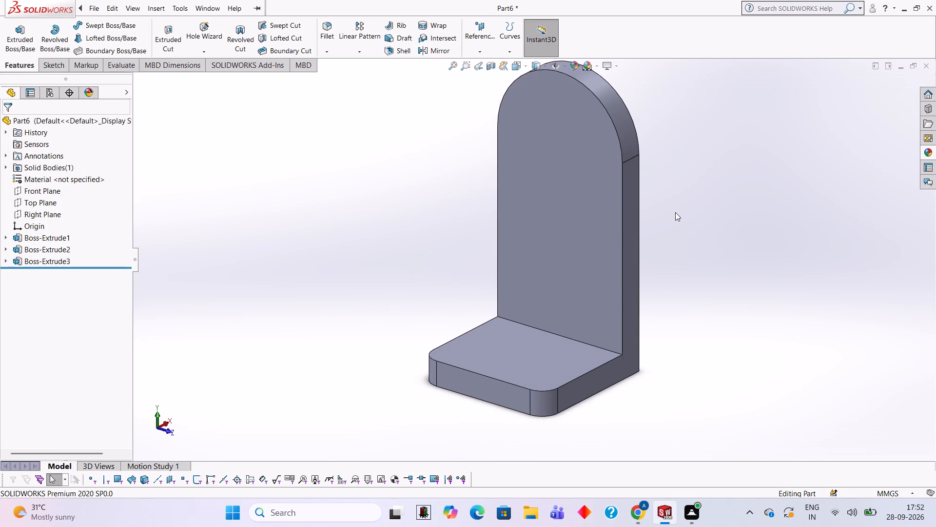
pyautogui.scroll(1, 703, 244)
pyautogui.scroll(-1, 699, 244)
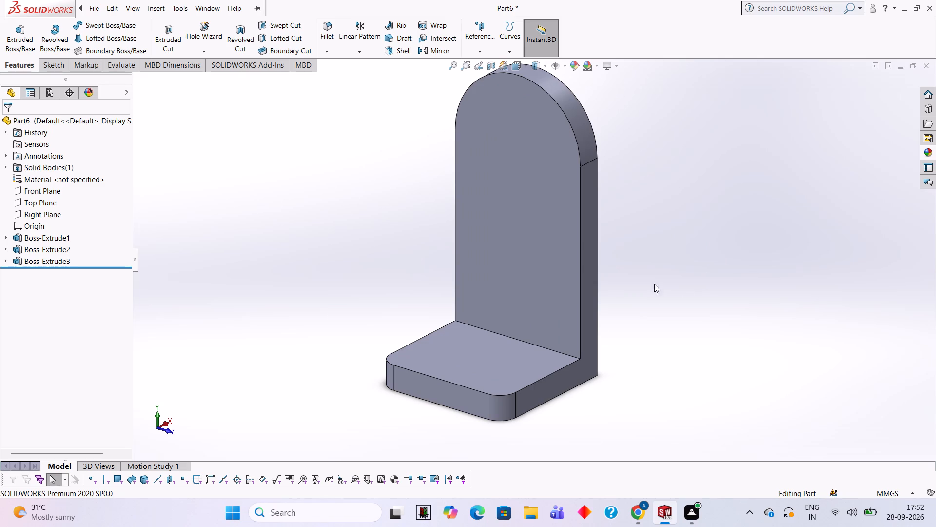
pyautogui.moveTo(672, 244); pyautogui.dragTo(693, 244, button='middle')
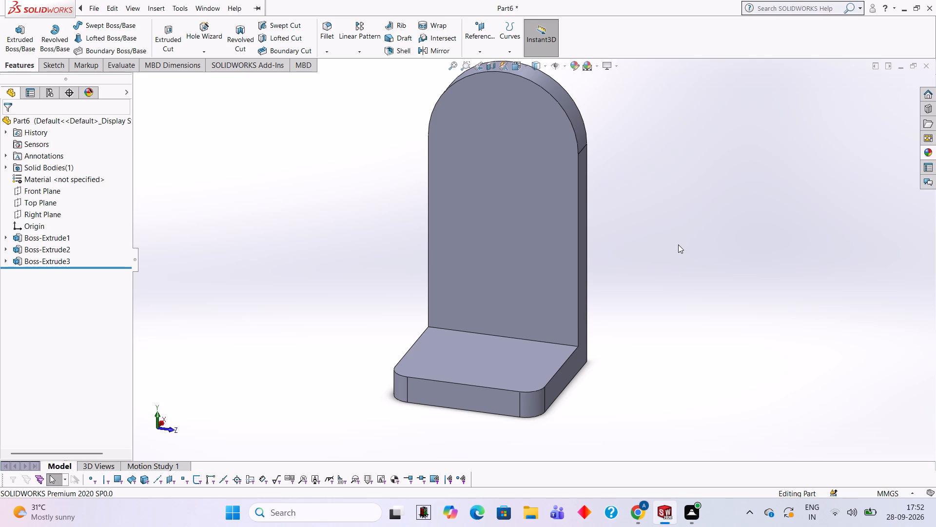
pyautogui.click(510, 184)
pyautogui.click(555, 158)
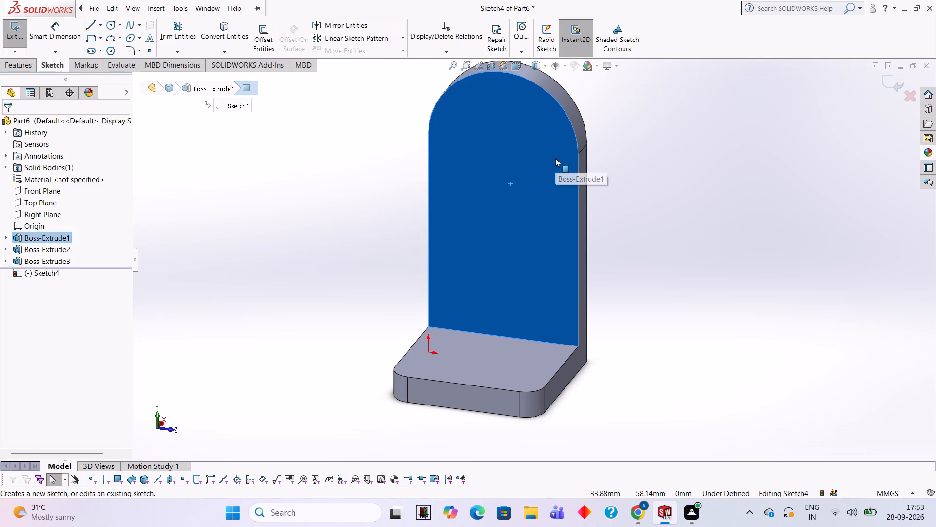
pyautogui.hotkey('ctrl', '8')
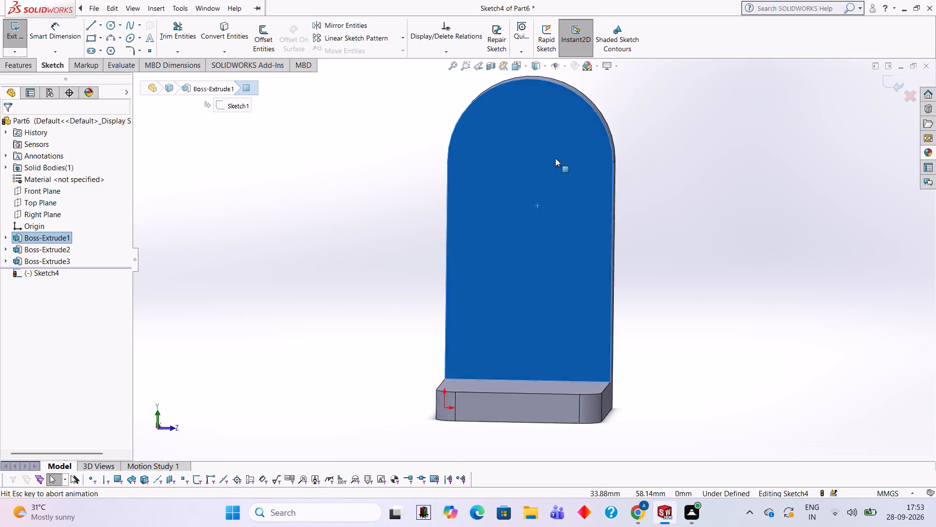
pyautogui.click(113, 29)
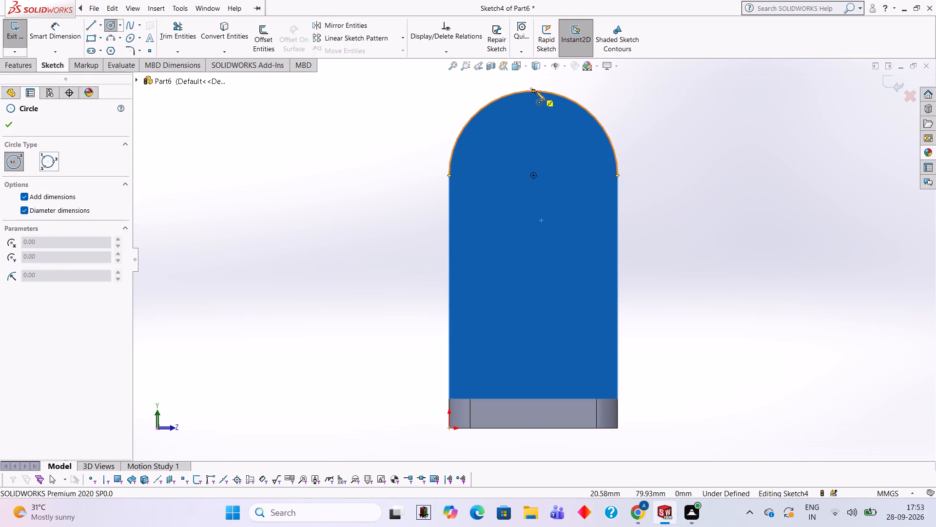
pyautogui.click(533, 175)
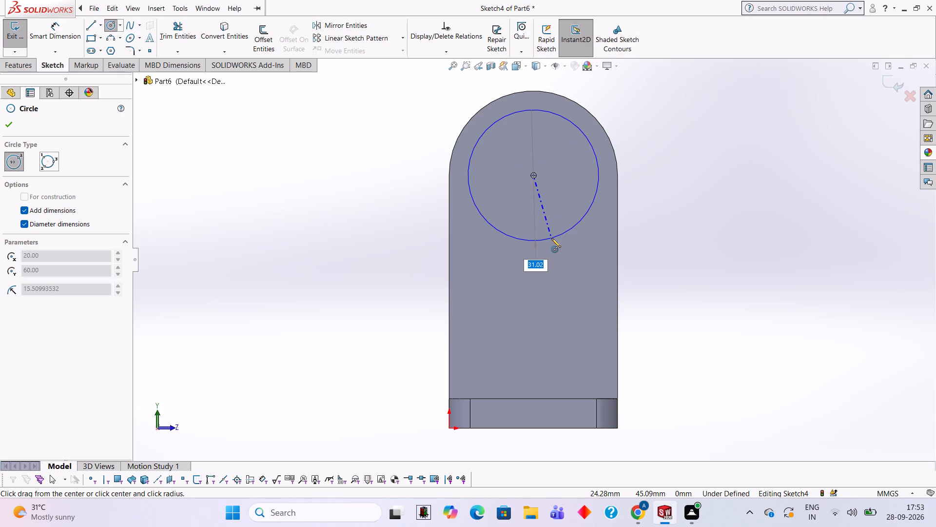
pyautogui.write('30')
pyautogui.press('Return')
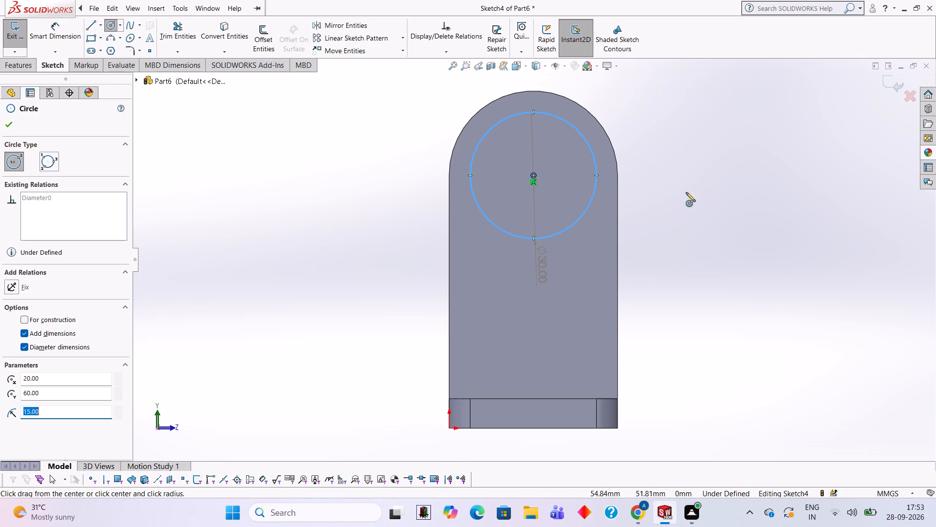
# Set up a merged Blind boss extrusion of the circle, 30 mm deep, projecting over the base leg.
pyautogui.moveTo(690, 165); pyautogui.dragTo(598, 164, button='middle')
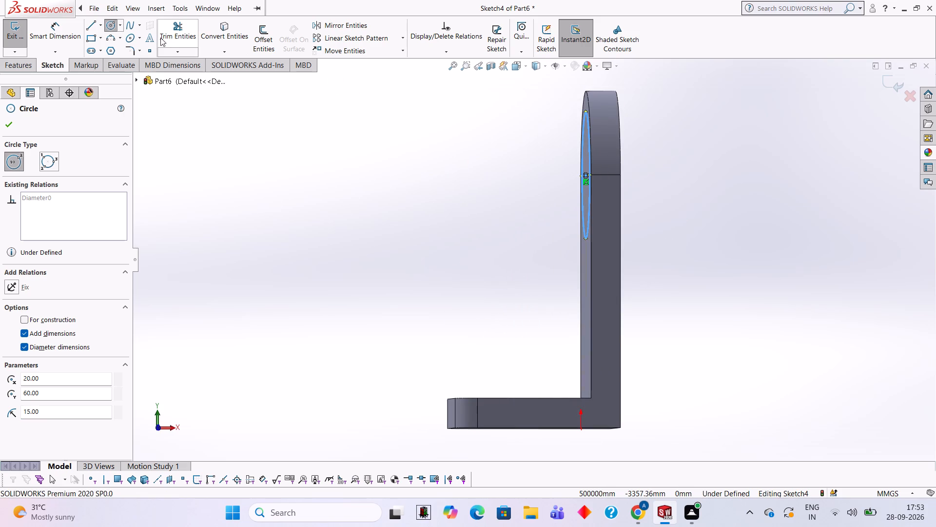
pyautogui.click(27, 61)
pyautogui.click(25, 40)
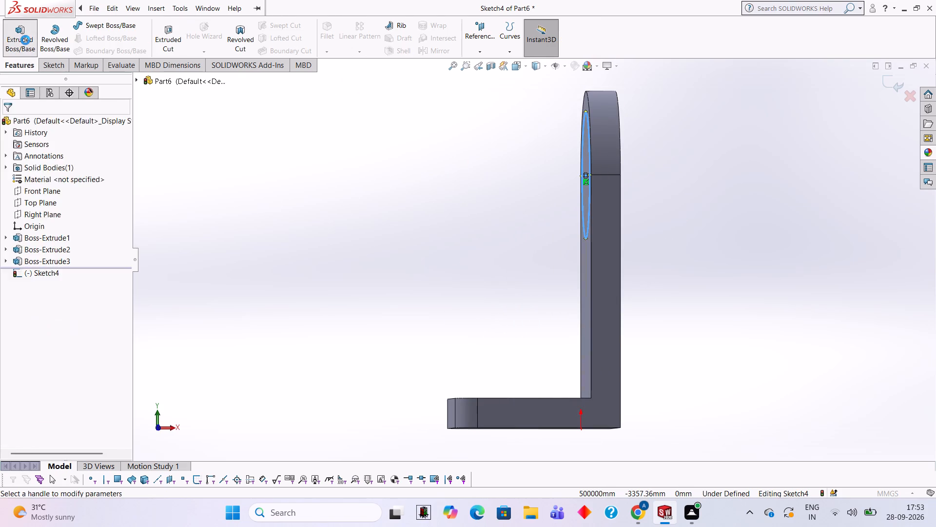
pyautogui.write('30')
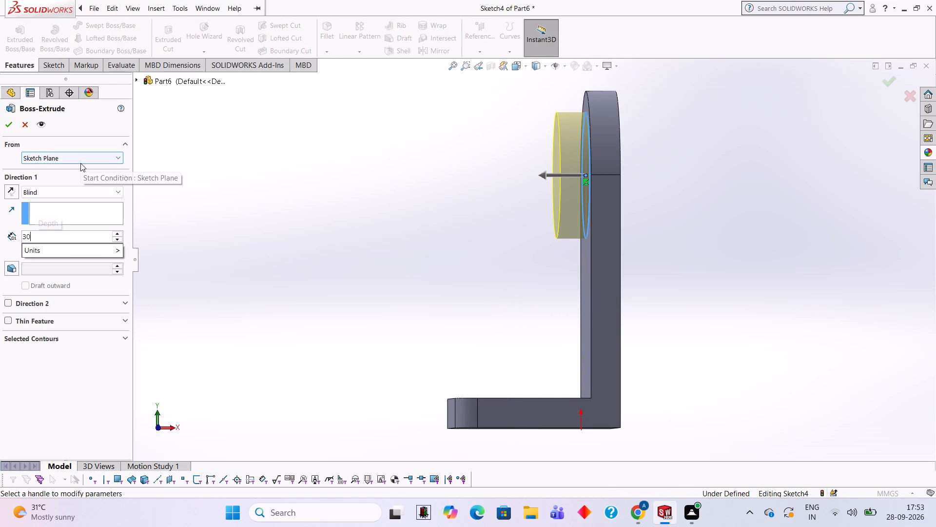
pyautogui.press('Return')
pyautogui.moveTo(262, 177); pyautogui.dragTo(260, 233, button='middle')
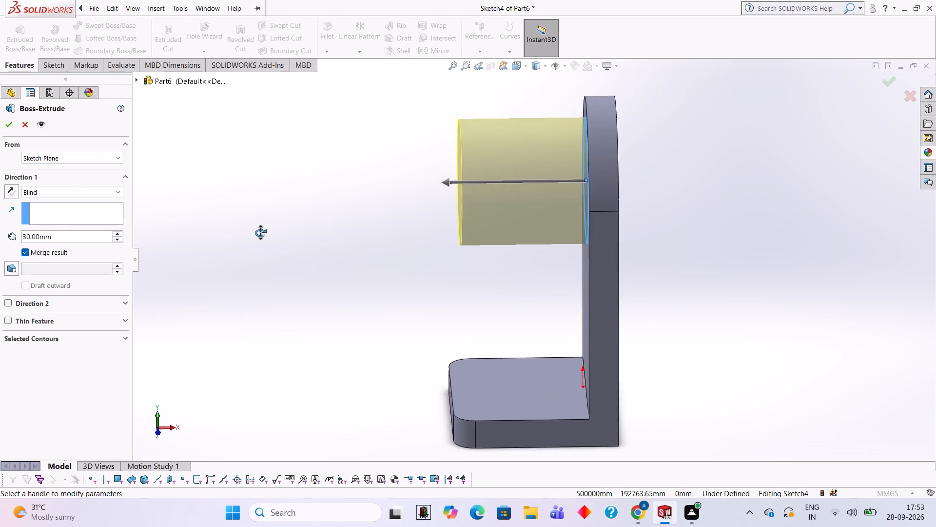
pyautogui.moveTo(260, 233); pyautogui.dragTo(266, 255, button='middle')
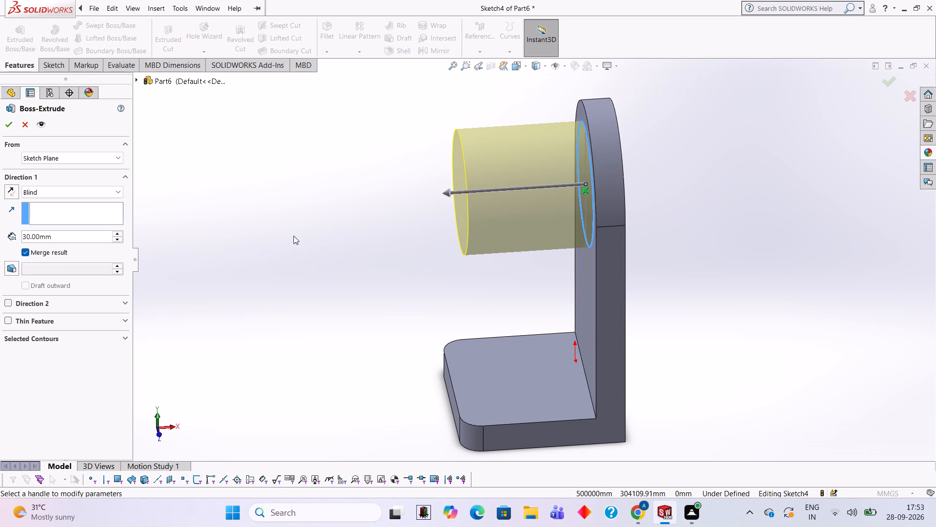
# Set the cylindrical boss's extrusion depth to 18 mm and complete the feature.
pyautogui.click(72, 238)
pyautogui.press('BackSpace')
pyautogui.press('BackSpace')
pyautogui.press('BackSpace')
pyautogui.press('BackSpace')
pyautogui.press('BackSpace')
pyautogui.press('BackSpace')
pyautogui.press('BackSpace')
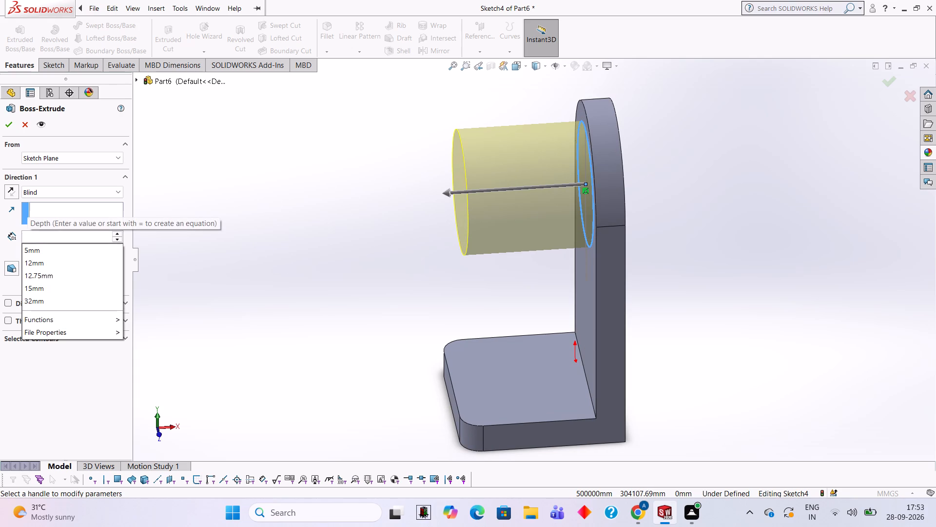
pyautogui.write('18')
pyautogui.press('Return')
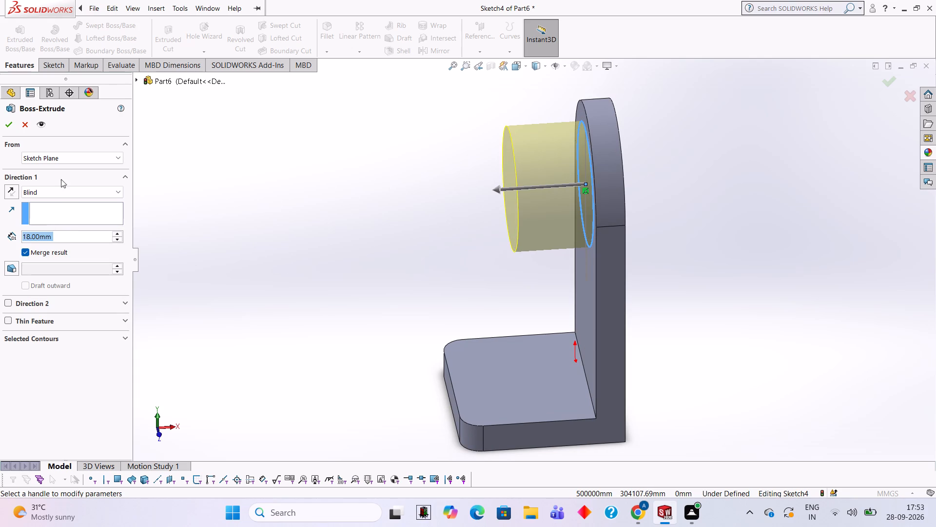
pyautogui.click(14, 123)
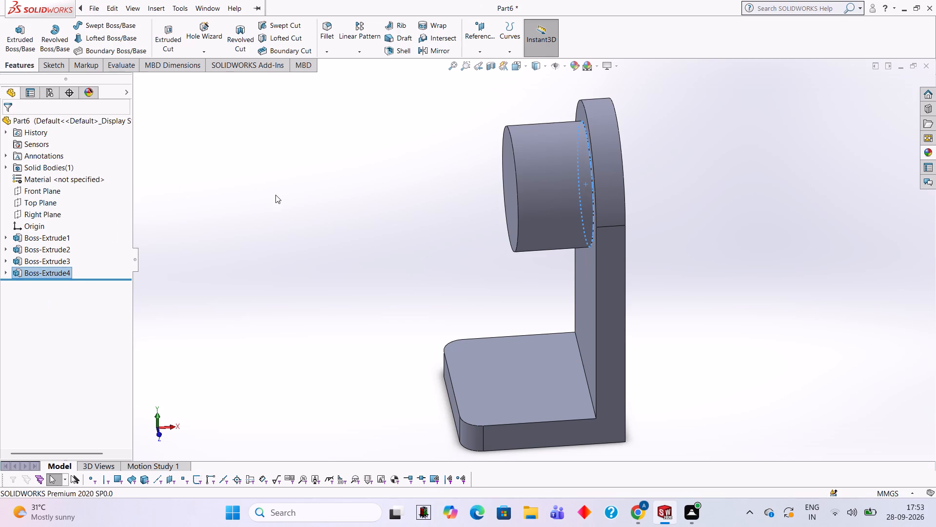
# On the cylindrical boss's end face, sketch a 22 mm diameter circle concentric with the boss.
pyautogui.click(275, 195)
pyautogui.moveTo(316, 217); pyautogui.dragTo(338, 227, button='middle')
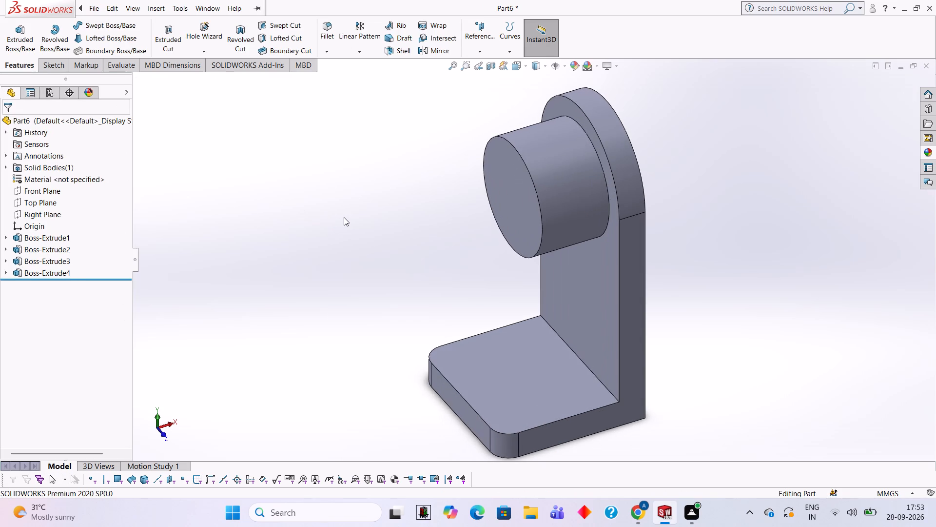
pyautogui.moveTo(390, 288); pyautogui.dragTo(395, 246, button='middle')
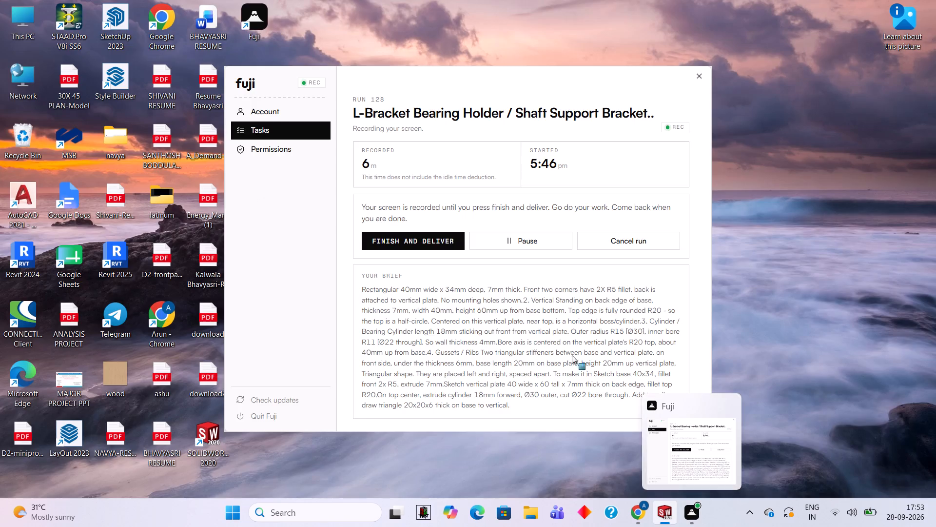
pyautogui.scroll(-1, 301, 165)
pyautogui.moveTo(304, 166); pyautogui.dragTo(338, 183, button='middle')
pyautogui.click(649, 186)
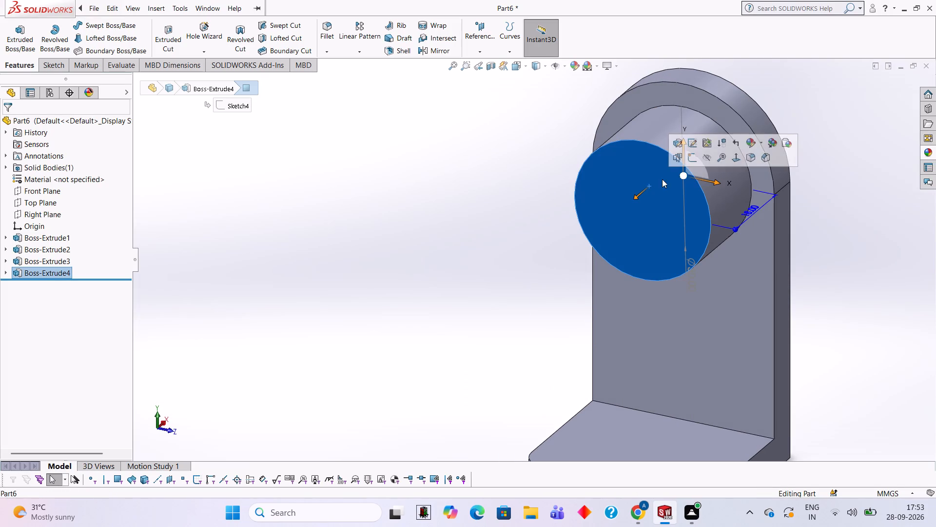
pyautogui.click(687, 160)
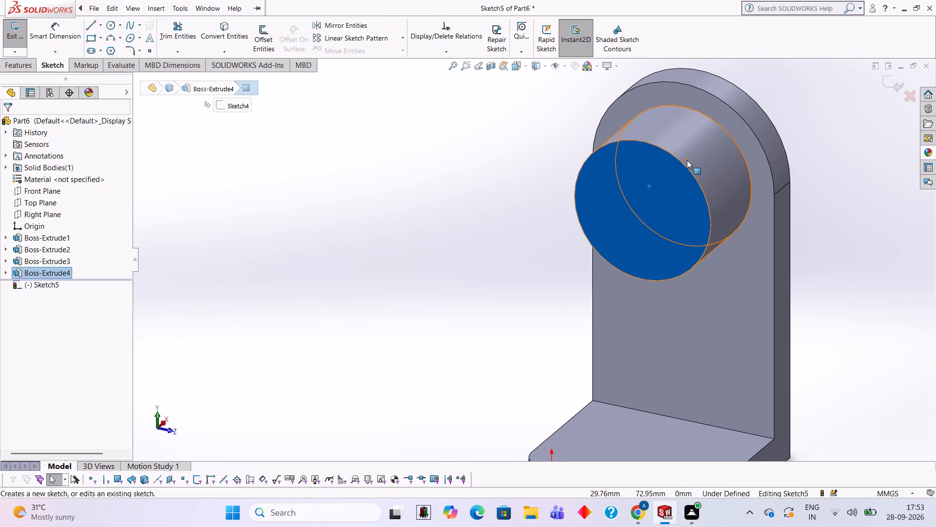
pyautogui.hotkey('ctrl', '8')
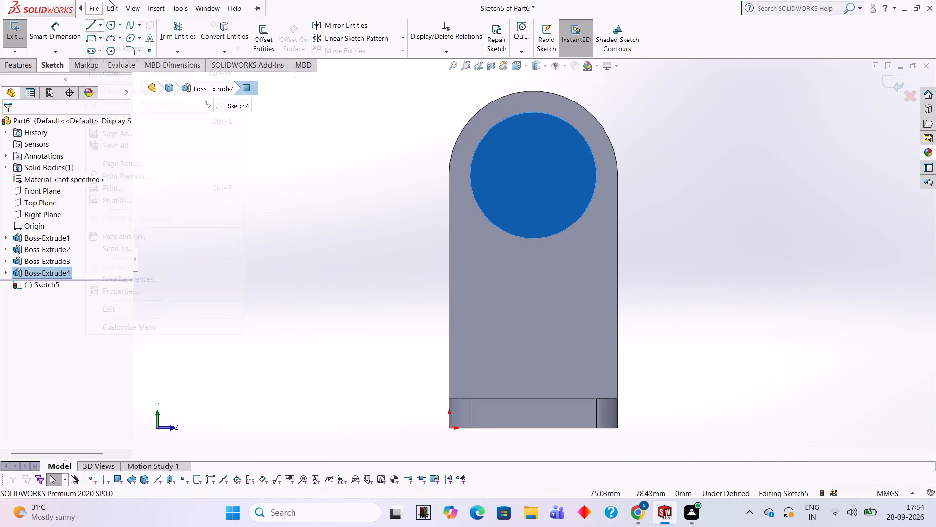
pyautogui.click(342, 105)
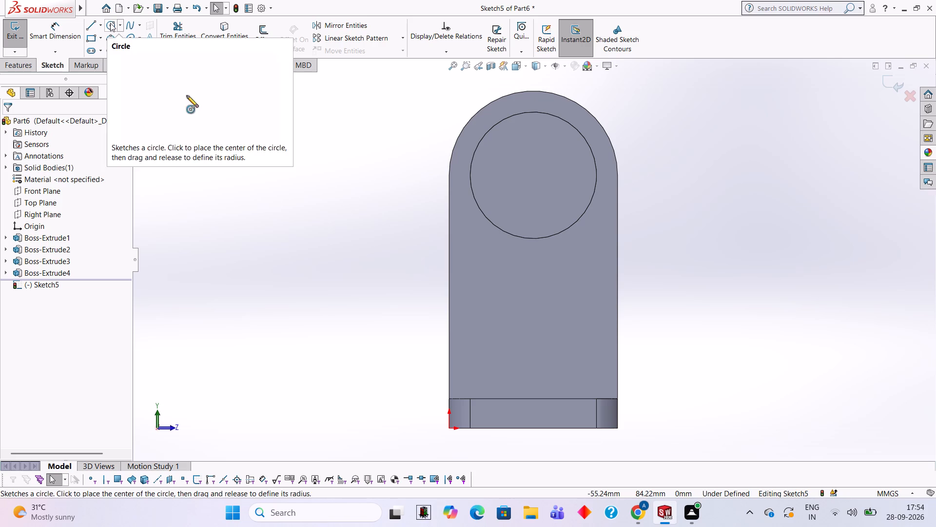
pyautogui.click(110, 23)
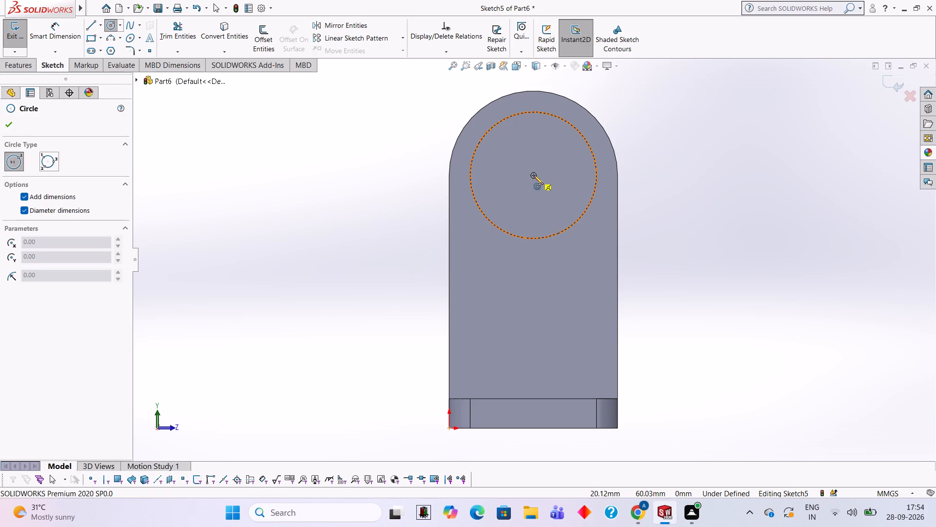
pyautogui.click(534, 175)
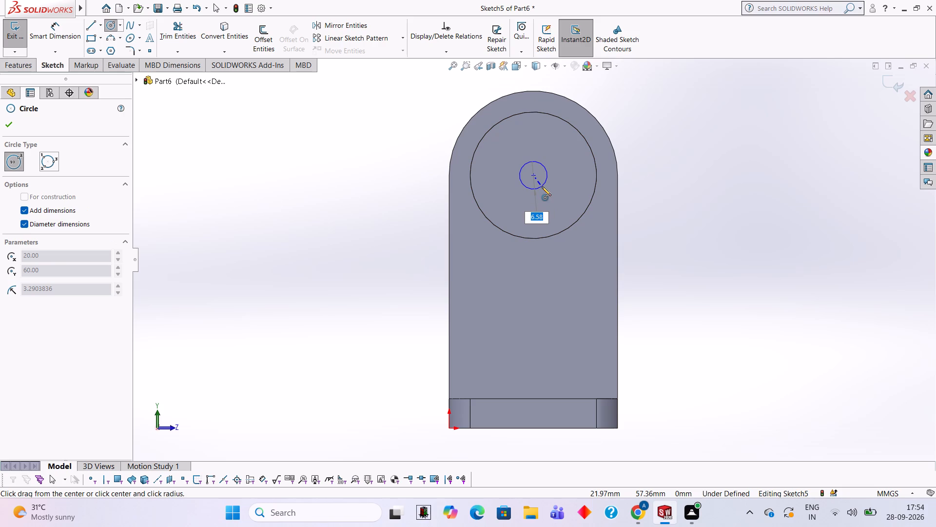
pyautogui.write('22')
pyautogui.press('Return')
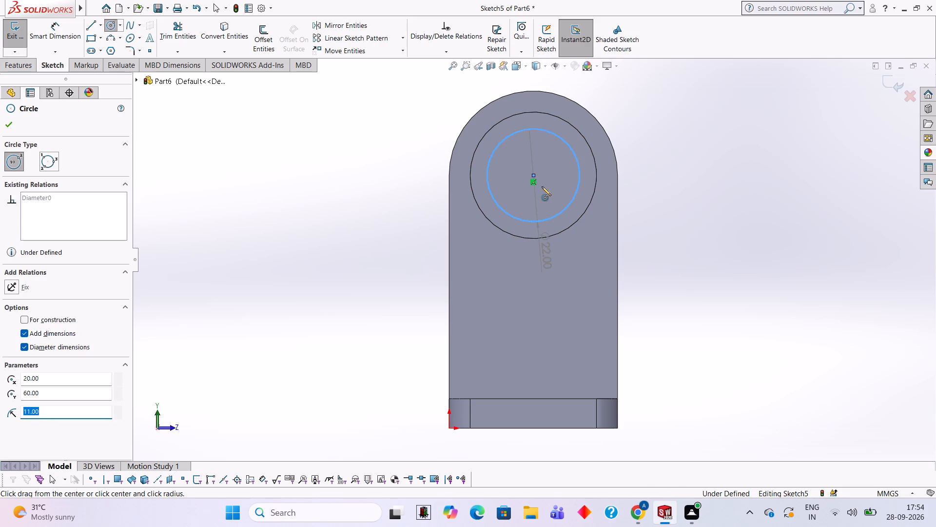
# Cut-extrude the 22 mm circle as a Blind cut 18 mm deep through the cylindrical boss.
pyautogui.moveTo(708, 130); pyautogui.dragTo(670, 172, button='middle')
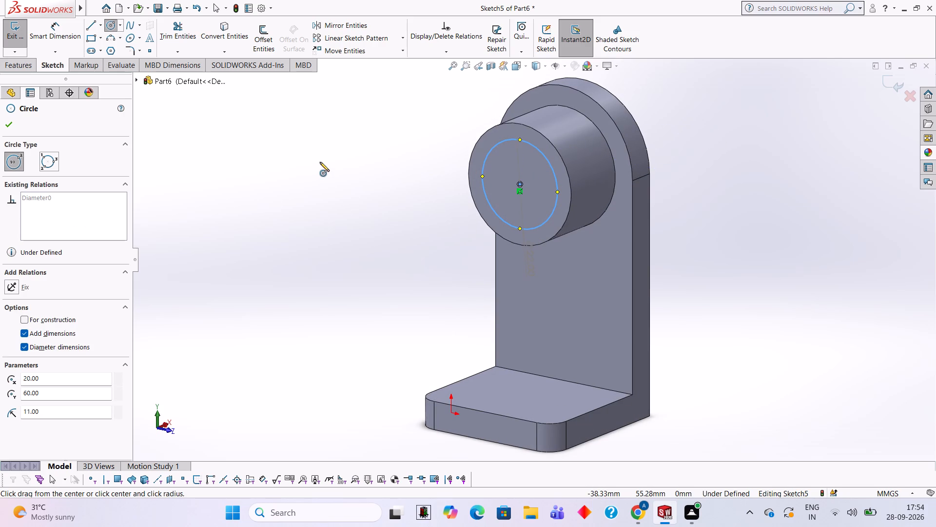
pyautogui.click(28, 64)
pyautogui.click(171, 50)
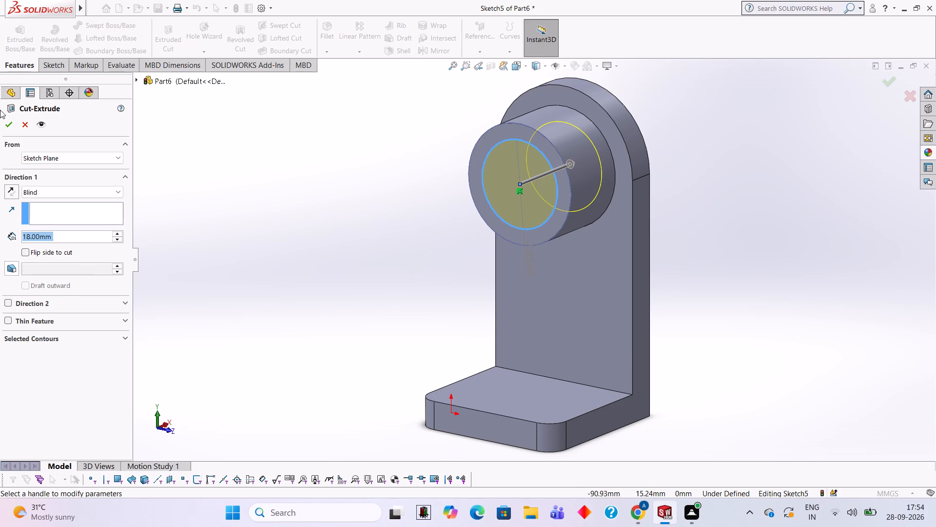
pyautogui.click(13, 127)
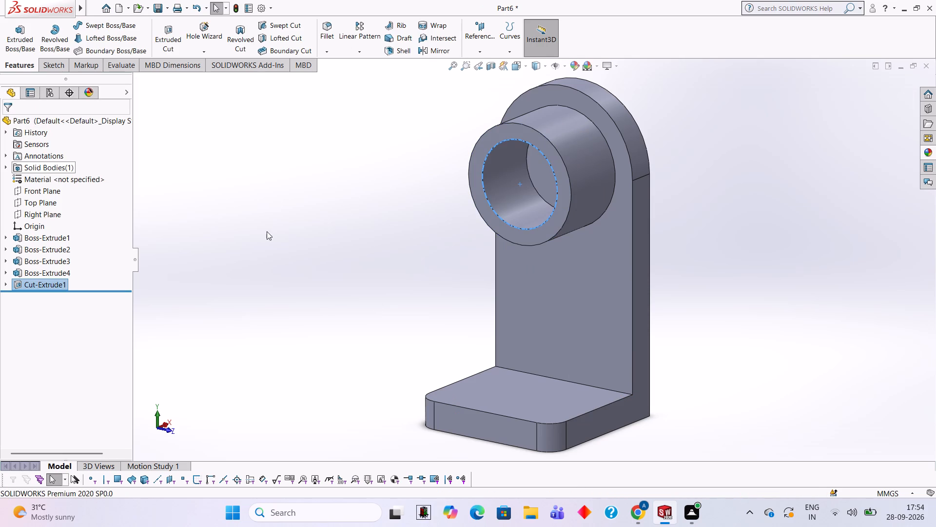
pyautogui.click(269, 231)
# Inspect the bored boss and the bracket's overall shape from several angles and distances.
pyautogui.moveTo(337, 218); pyautogui.dragTo(296, 201, button='middle')
pyautogui.moveTo(320, 213); pyautogui.dragTo(362, 234, button='middle')
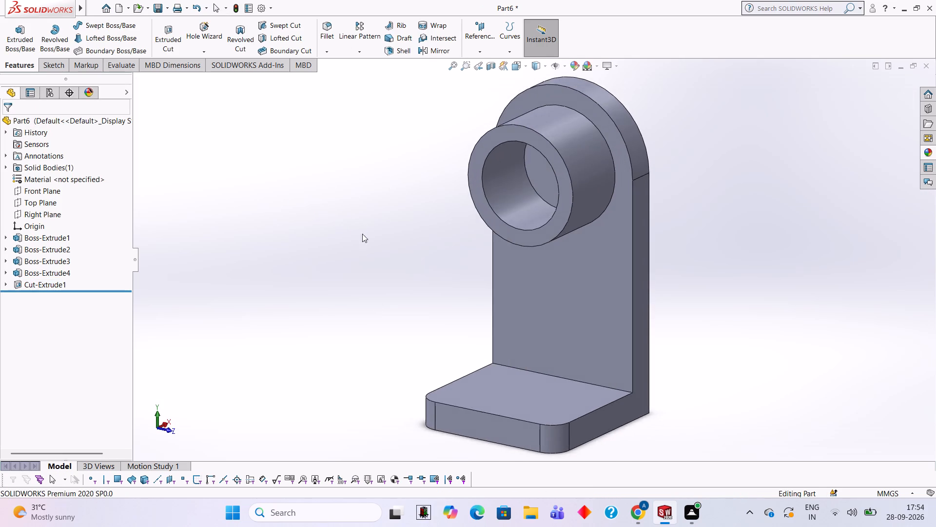
pyautogui.scroll(2, 368, 234)
pyautogui.moveTo(377, 241); pyautogui.dragTo(396, 195, button='middle')
pyautogui.scroll(-1, 396, 195)
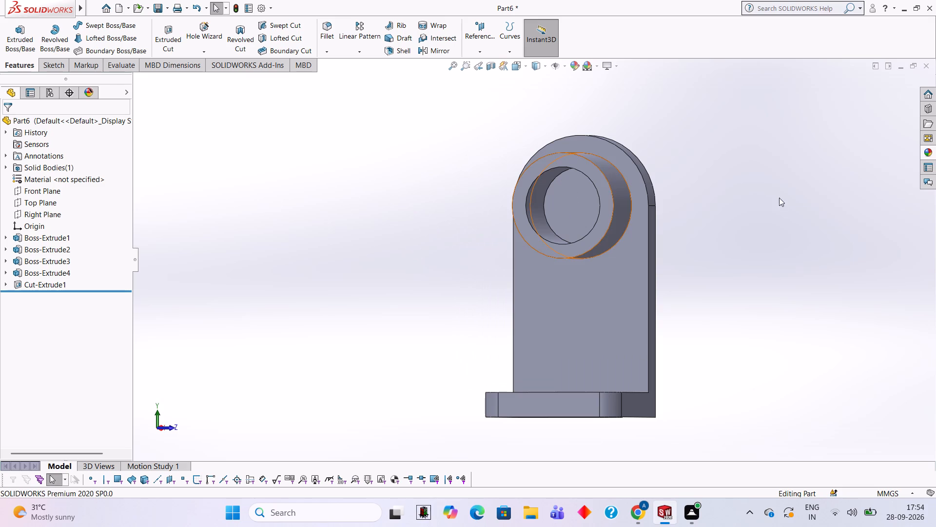
pyautogui.moveTo(767, 188); pyautogui.dragTo(753, 242, button='middle')
pyautogui.scroll(2, 748, 242)
pyautogui.moveTo(730, 235); pyautogui.dragTo(704, 245, button='middle')
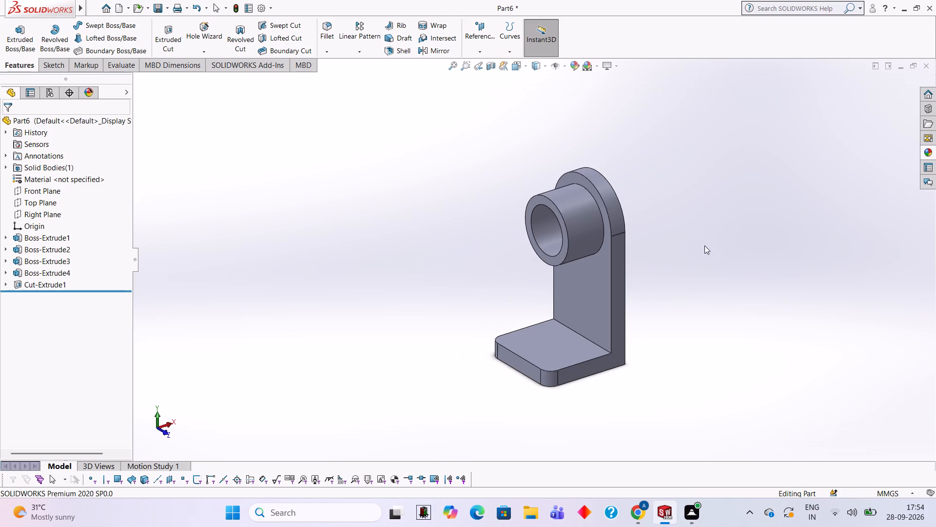
pyautogui.scroll(2, 687, 221)
pyautogui.scroll(-1, 566, 240)
pyautogui.scroll(-2, 509, 195)
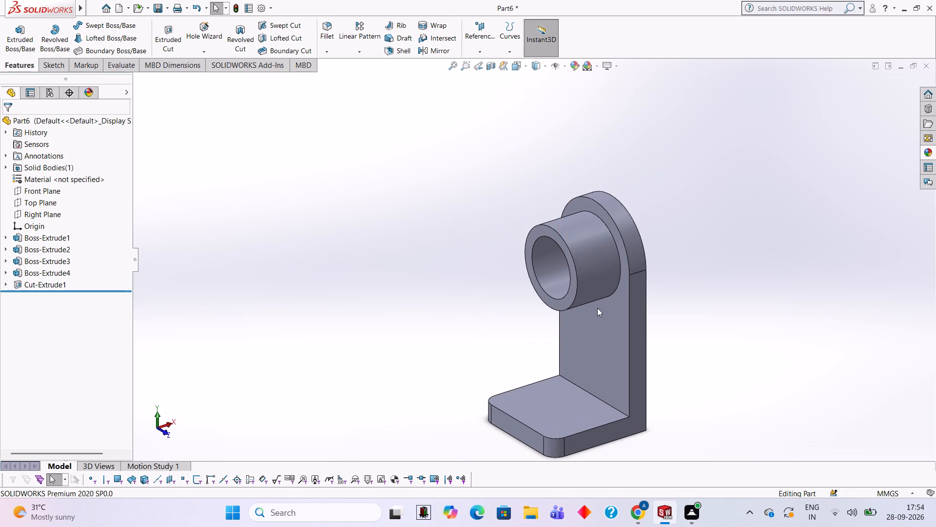
pyautogui.scroll(1, 583, 334)
pyautogui.scroll(-3, 582, 334)
pyautogui.scroll(1, 569, 344)
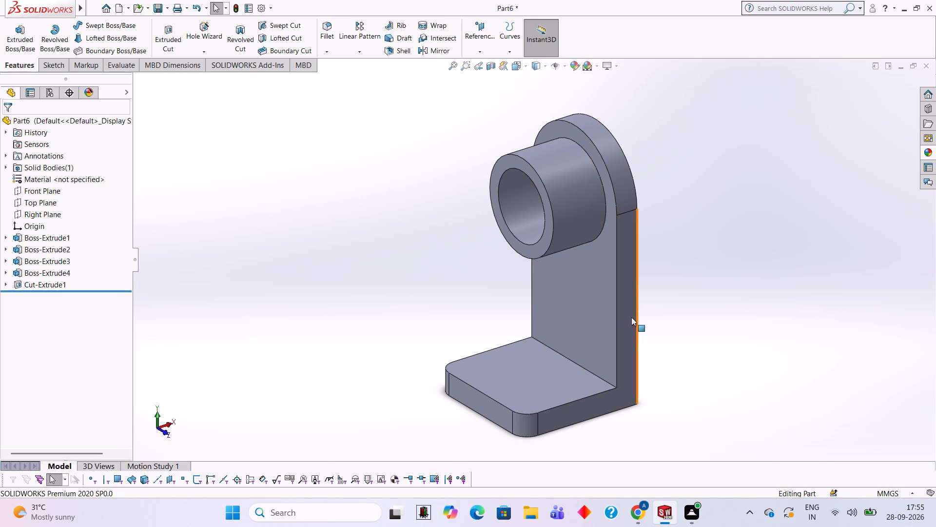
# On the L-shaped side face, sketch a right-triangle gusset profile in the inner corner, 20 mm up the vertical leg and 20 mm along the base.
pyautogui.click(621, 397)
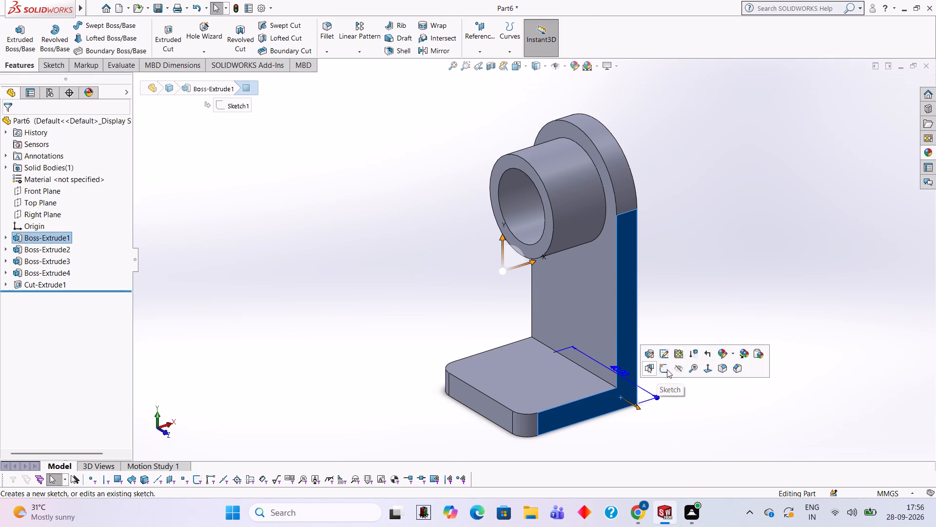
pyautogui.click(667, 369)
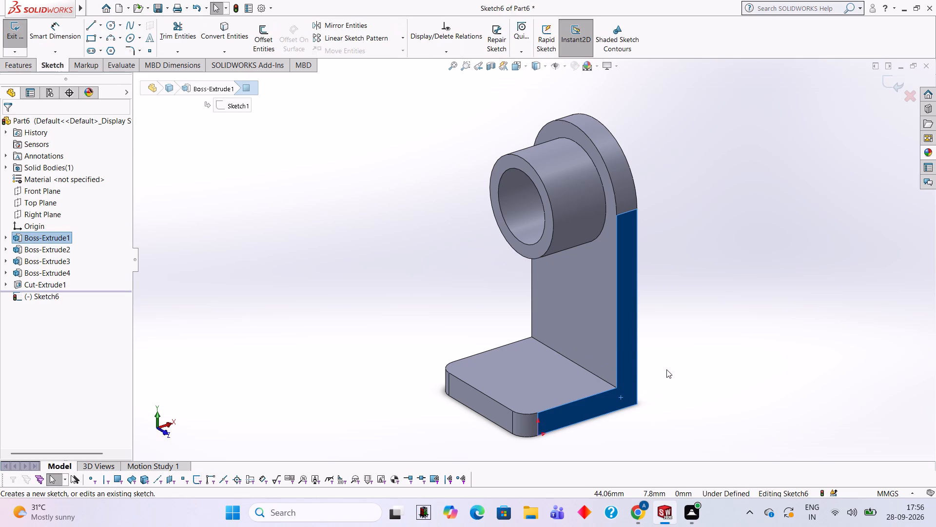
pyautogui.hotkey('ctrl', '8')
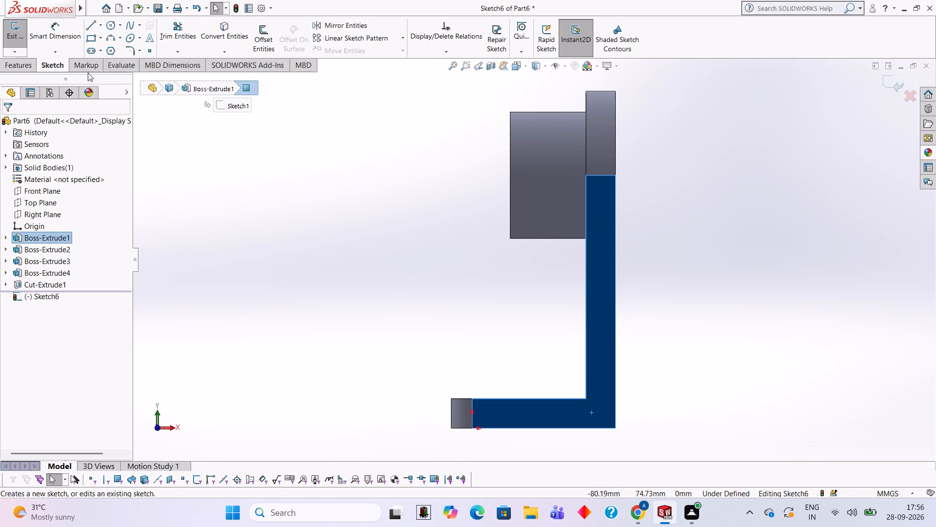
pyautogui.click(86, 29)
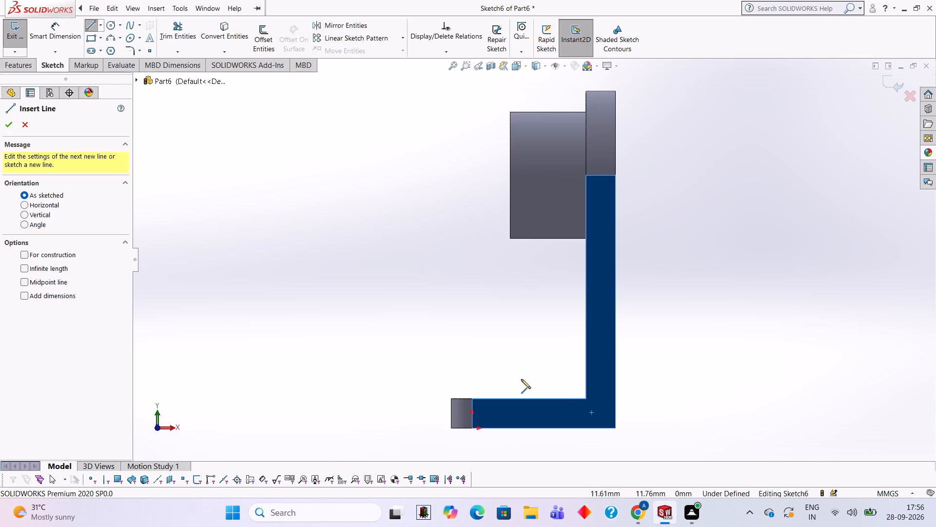
pyautogui.click(586, 399)
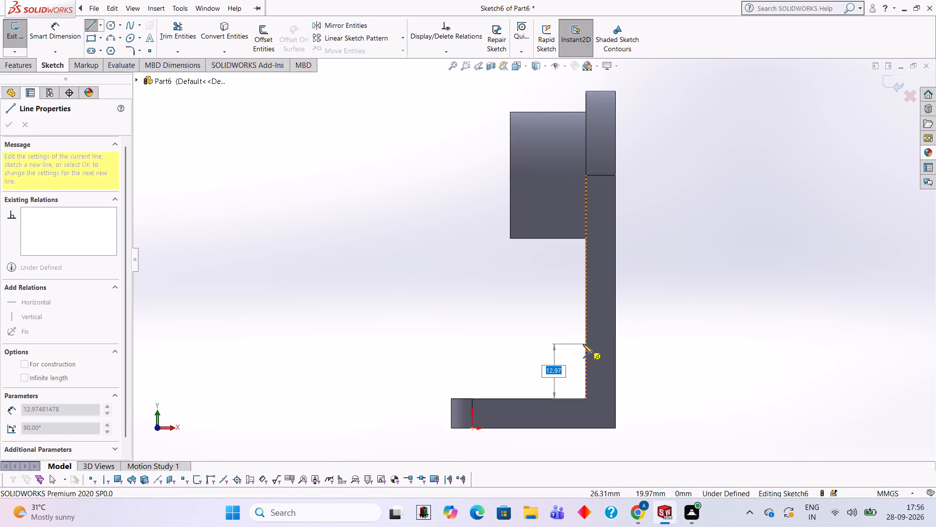
pyautogui.write('20')
pyautogui.press('Return')
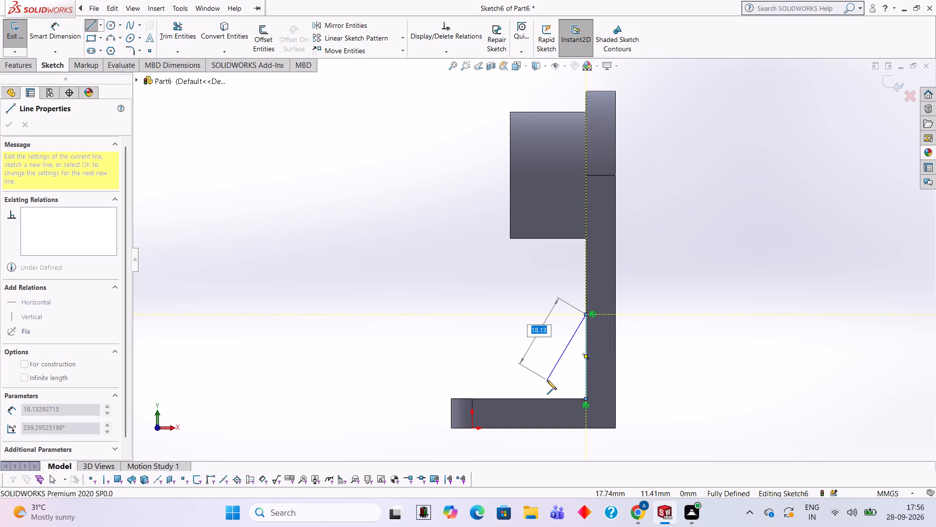
pyautogui.press('Escape')
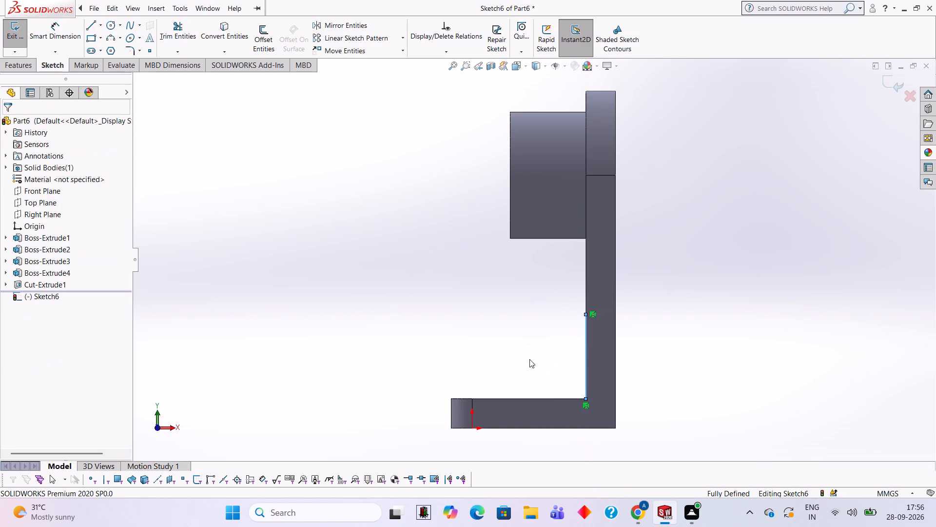
pyautogui.click(93, 20)
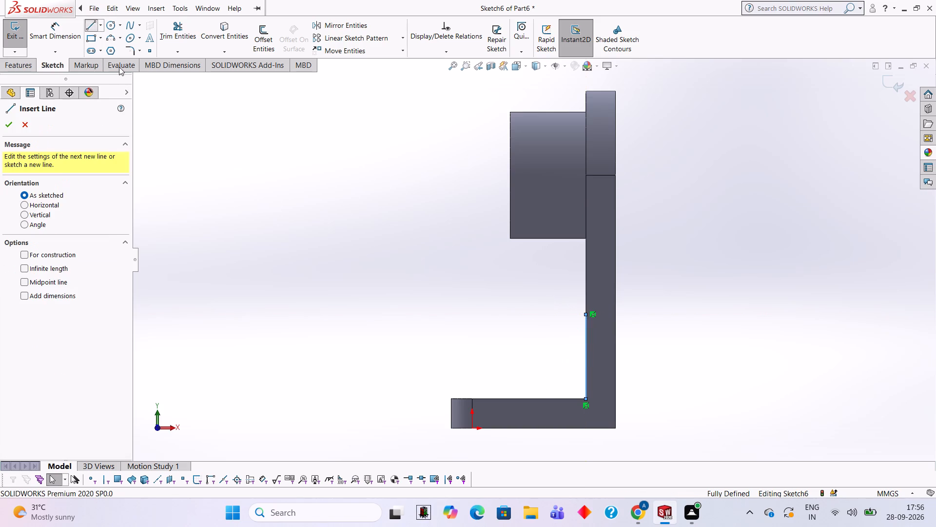
pyautogui.click(585, 399)
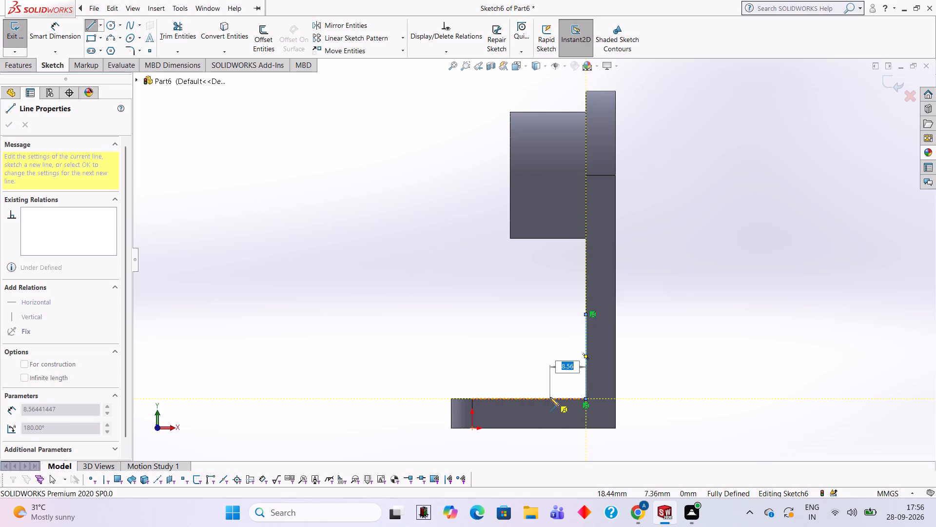
pyautogui.write('20')
pyautogui.press('Return')
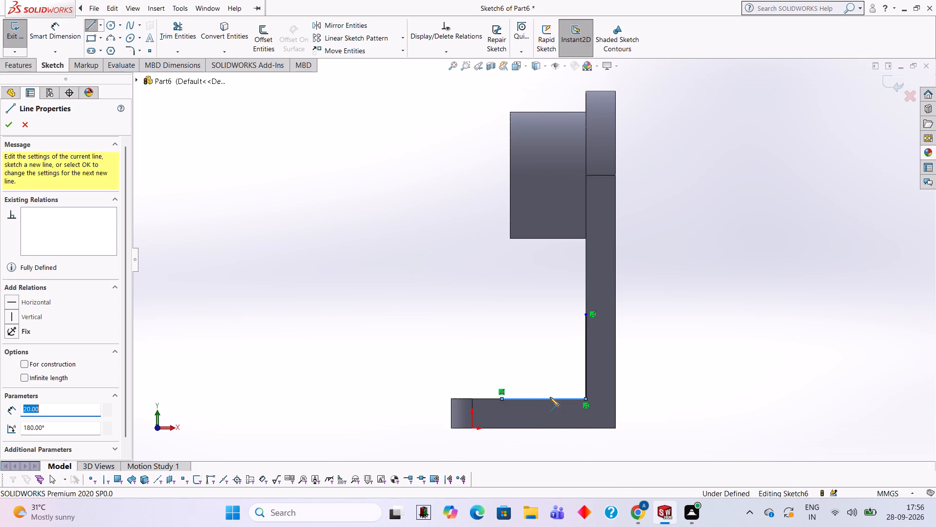
pyautogui.click(585, 312)
pyautogui.press('Escape')
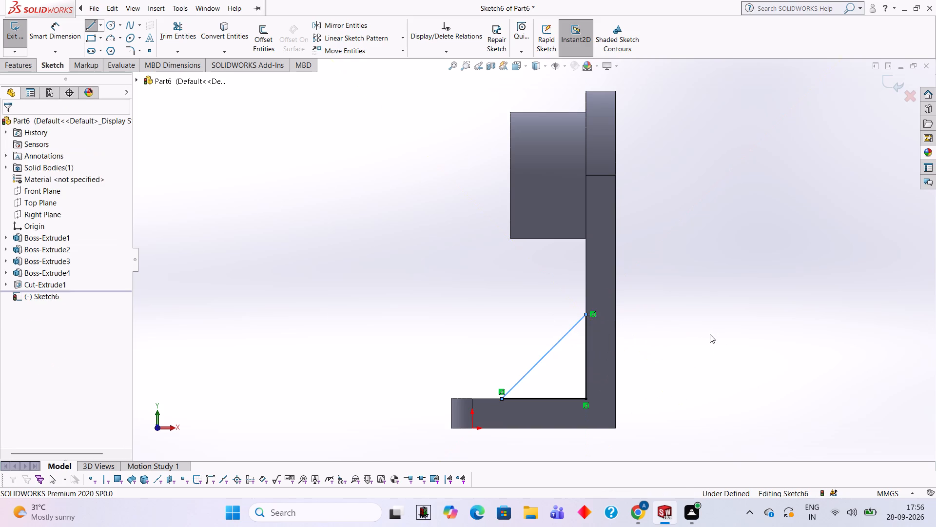
# Extrude the gusset triangle as a merged Blind boss 12 mm deep, reversed so it runs inward across the base.
pyautogui.moveTo(710, 323); pyautogui.dragTo(728, 421, button='middle')
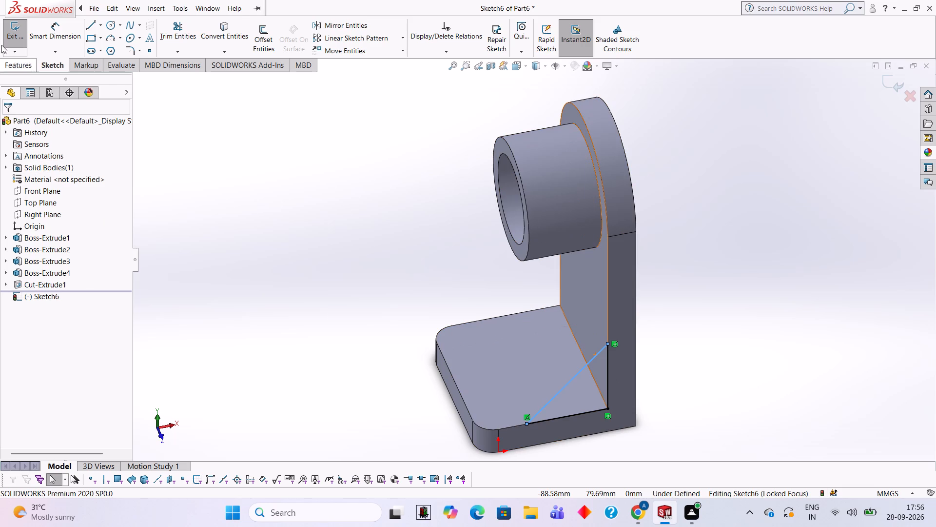
pyautogui.click(18, 65)
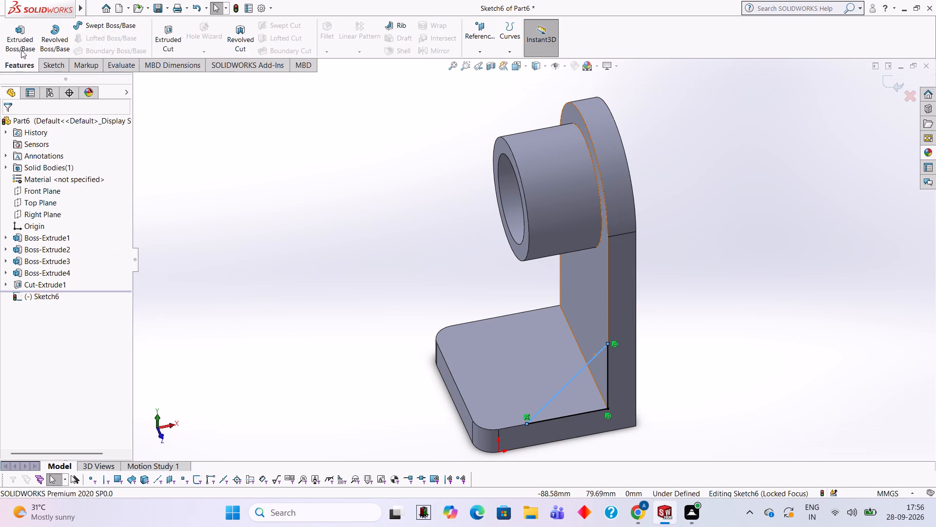
pyautogui.click(21, 40)
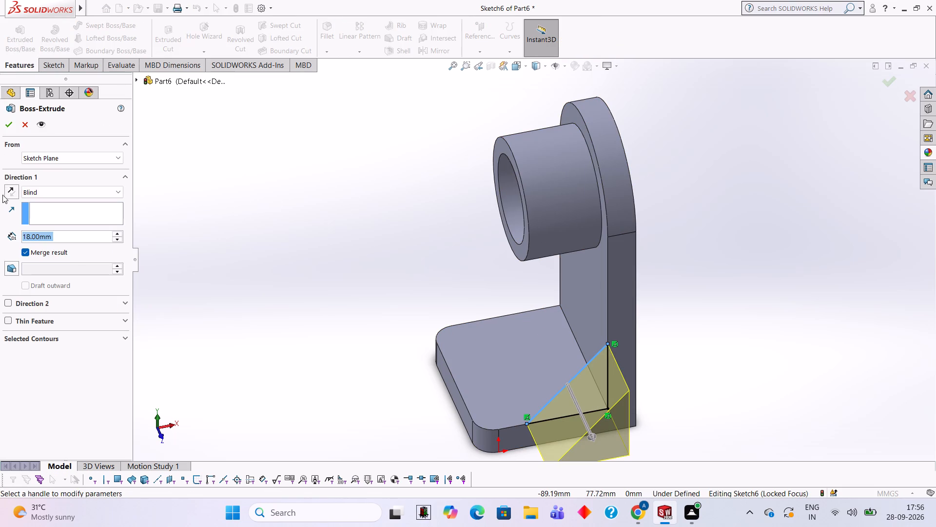
pyautogui.click(11, 194)
pyautogui.click(84, 240)
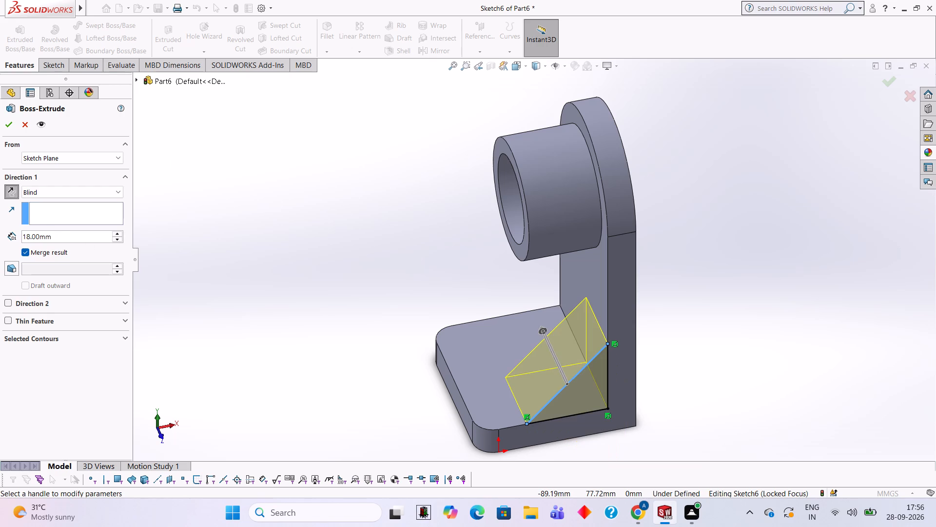
pyautogui.press('BackSpace')
pyautogui.press('BackSpace')
pyautogui.press('BackSpace')
pyautogui.press('BackSpace')
pyautogui.press('BackSpace')
pyautogui.press('BackSpace')
pyautogui.press('BackSpace')
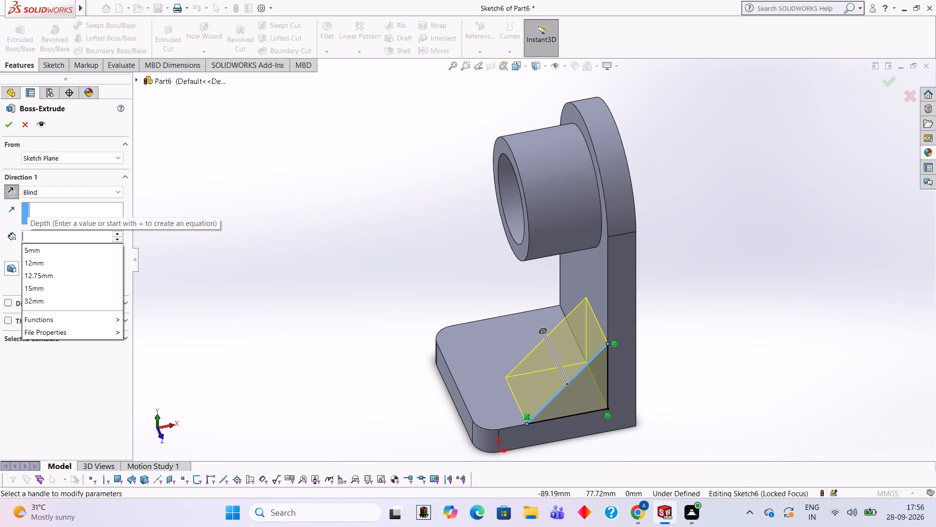
pyautogui.press('1')
pyautogui.press('2')
pyautogui.press('Return')
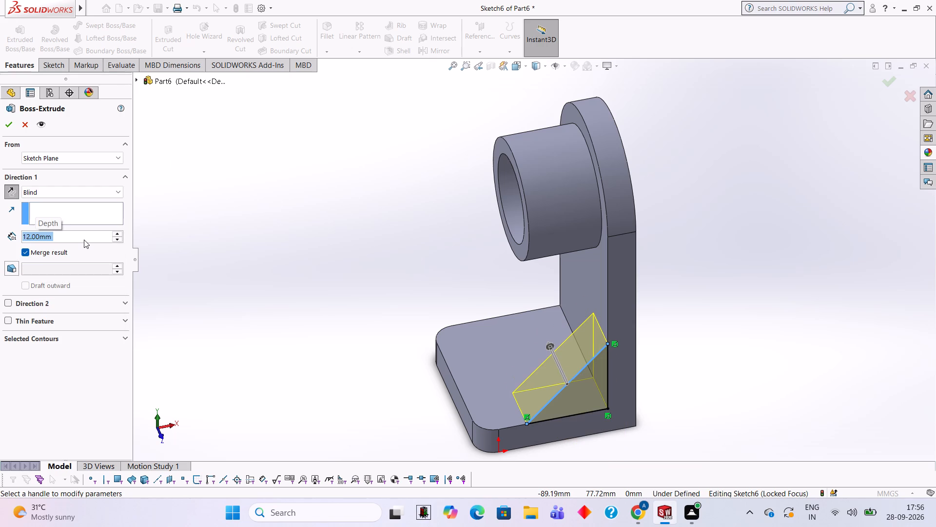
pyautogui.click(7, 128)
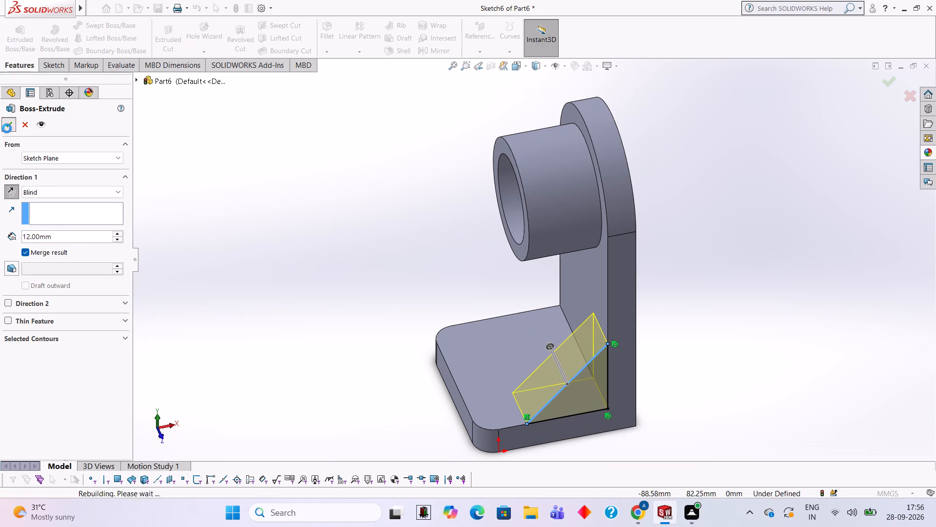
# On the opposite L-shaped side face, sketch a right triangle in the inner corner with 20 mm legs, matching the existing gusset's profile.
pyautogui.click(301, 251)
pyautogui.moveTo(315, 243); pyautogui.dragTo(399, 260, button='middle')
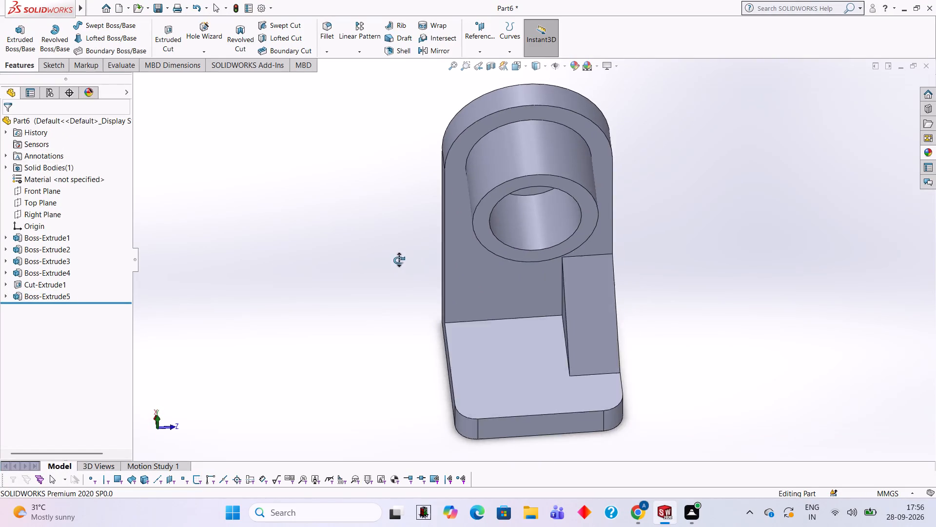
pyautogui.moveTo(399, 260); pyautogui.dragTo(478, 268, button='middle')
pyautogui.moveTo(360, 343); pyautogui.dragTo(379, 297, button='middle')
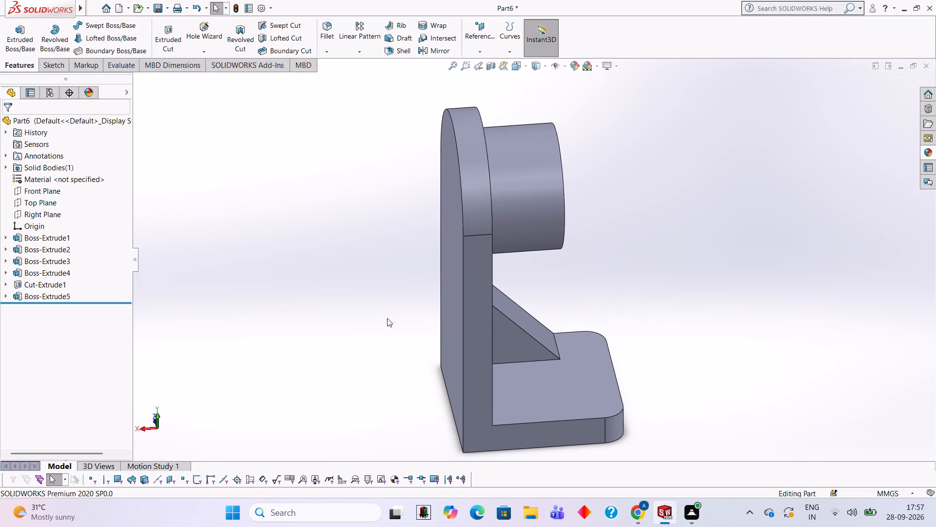
pyautogui.click(485, 370)
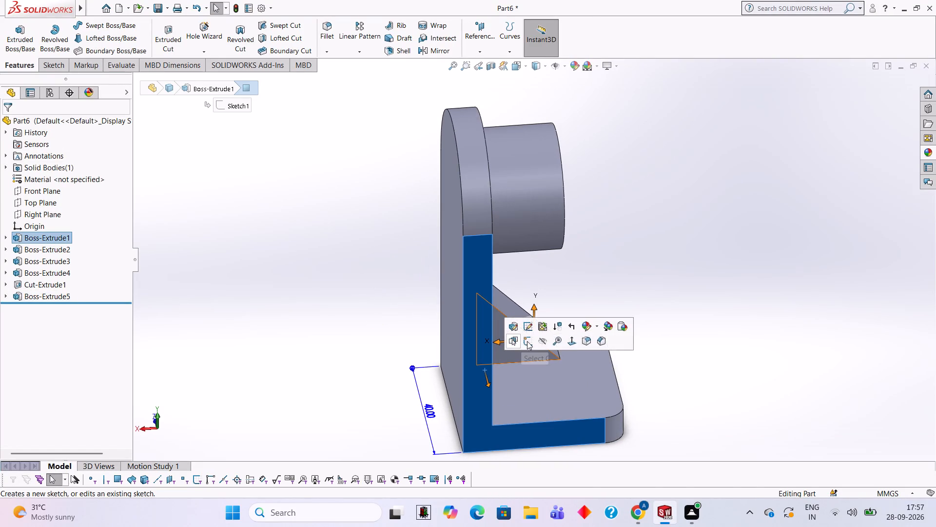
pyautogui.click(527, 341)
pyautogui.hotkey('ctrl', '8')
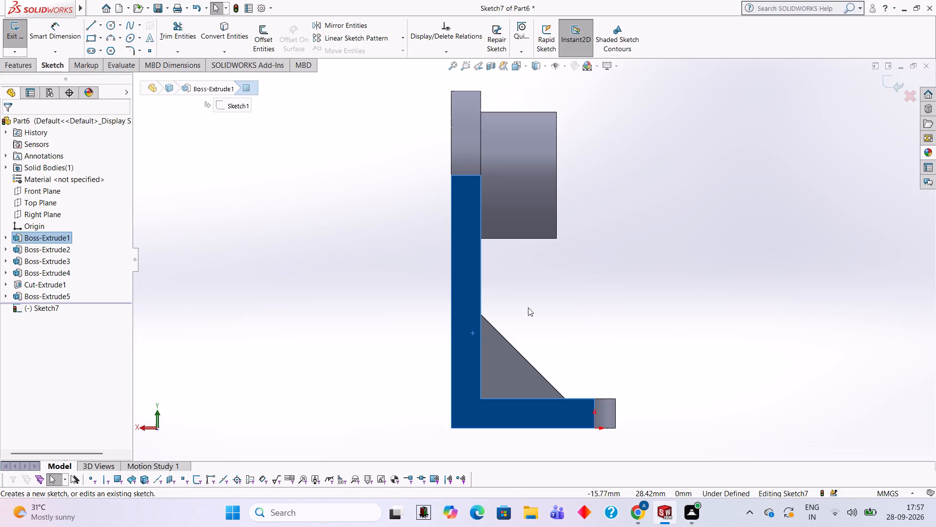
pyautogui.click(92, 24)
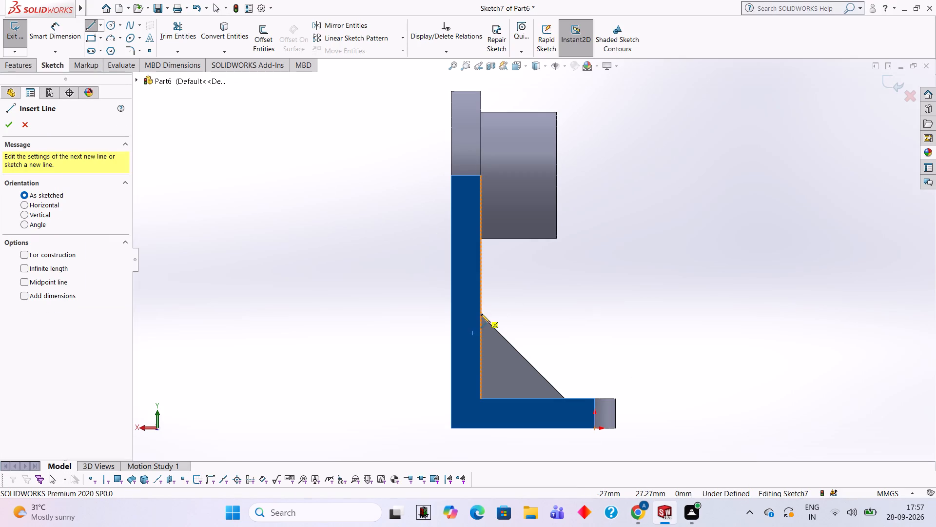
pyautogui.click(480, 399)
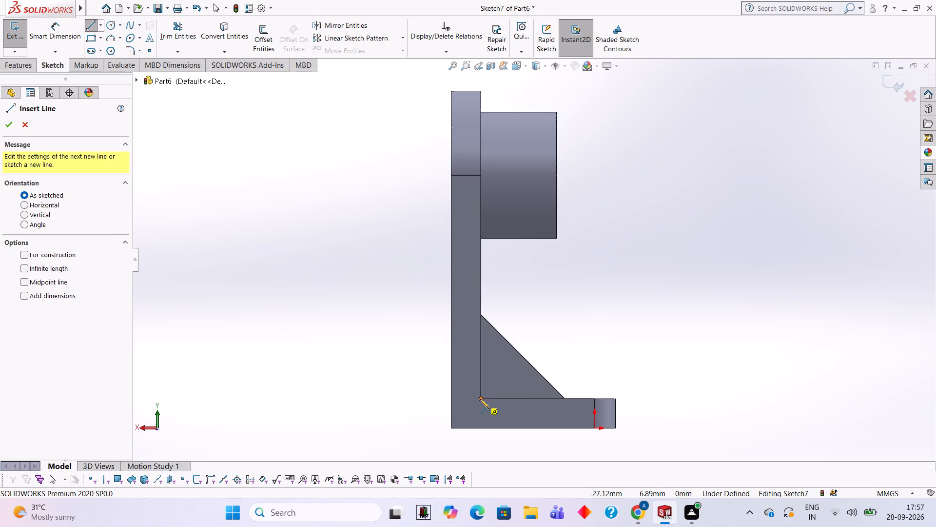
pyautogui.click(565, 398)
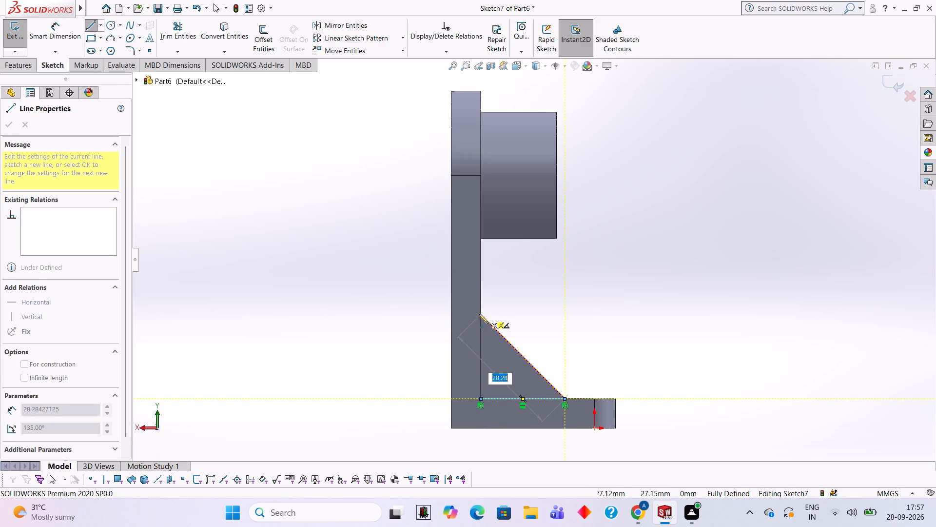
pyautogui.click(480, 315)
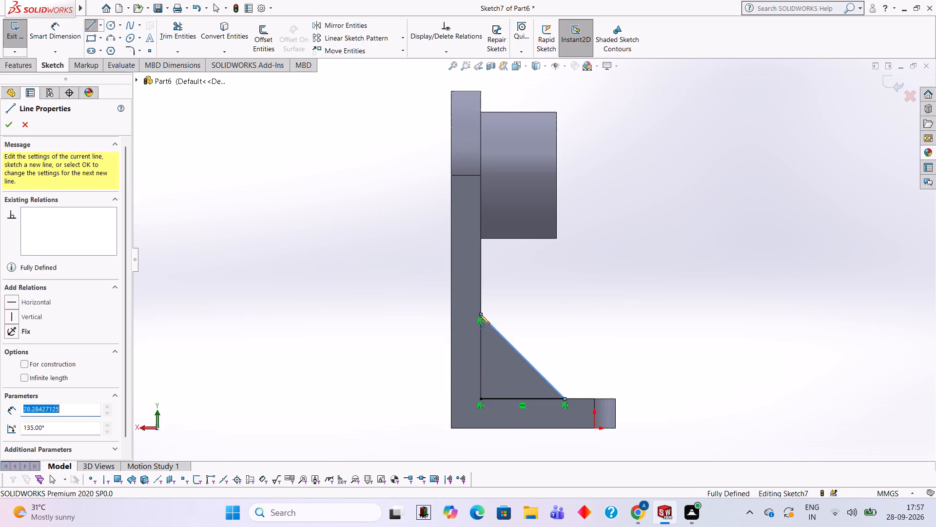
pyautogui.click(481, 398)
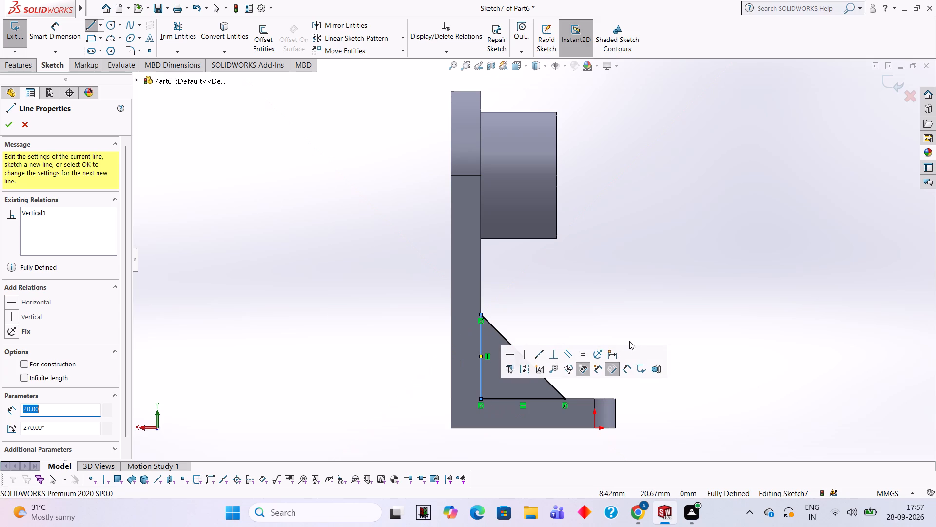
pyautogui.press('Escape')
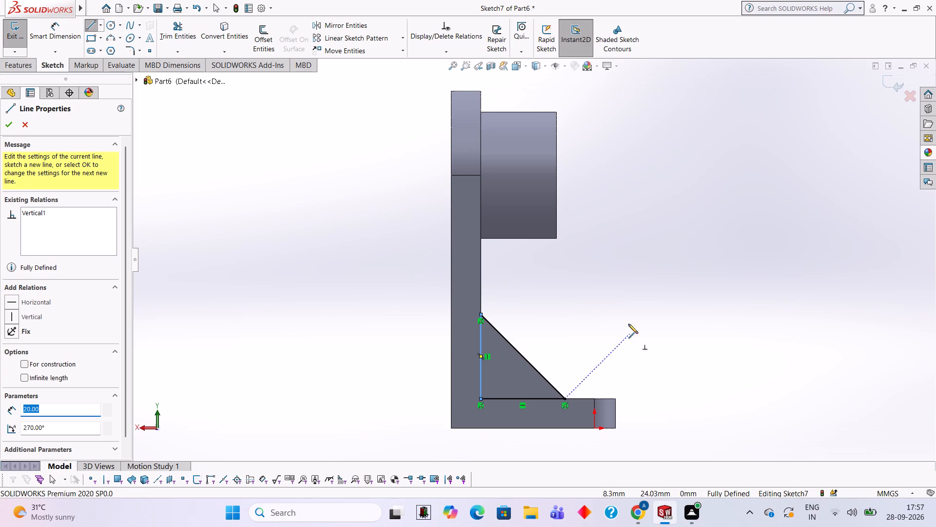
# Extrude the triangle as a merged Blind boss 12 mm deep, reversed so it runs inward across the base.
pyautogui.moveTo(629, 249); pyautogui.dragTo(595, 292, button='middle')
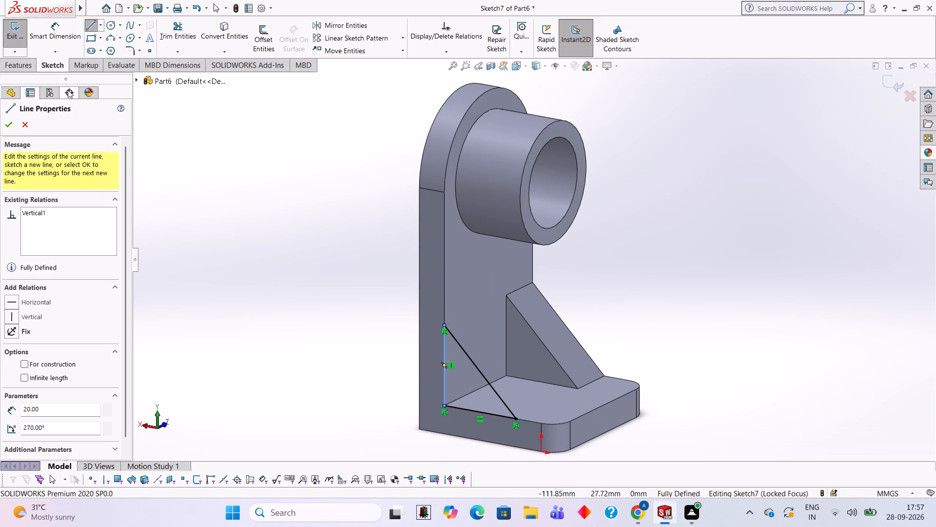
pyautogui.click(26, 66)
pyautogui.click(26, 47)
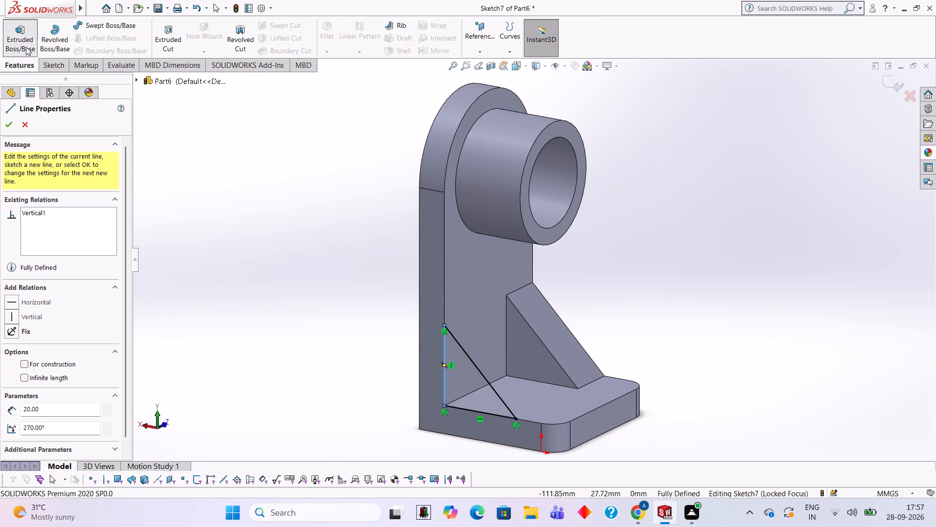
pyautogui.click(9, 192)
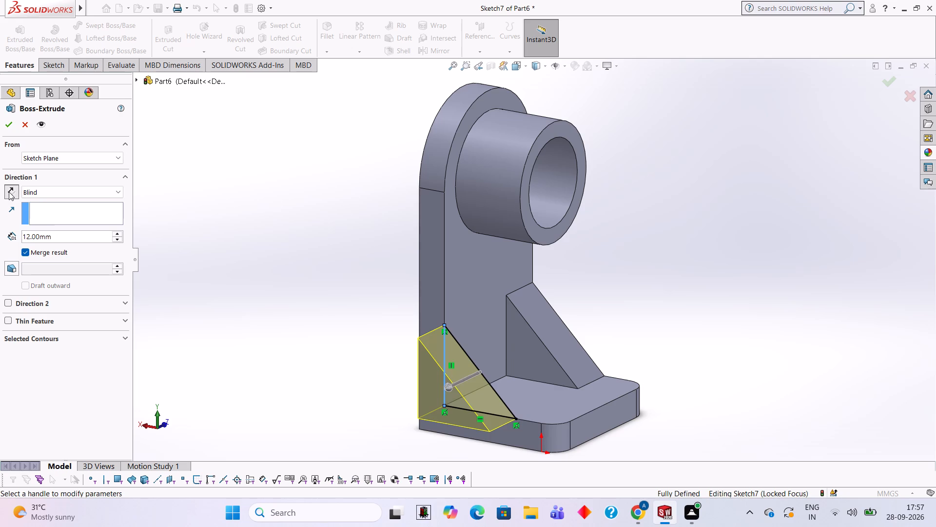
pyautogui.click(13, 129)
pyautogui.click(259, 260)
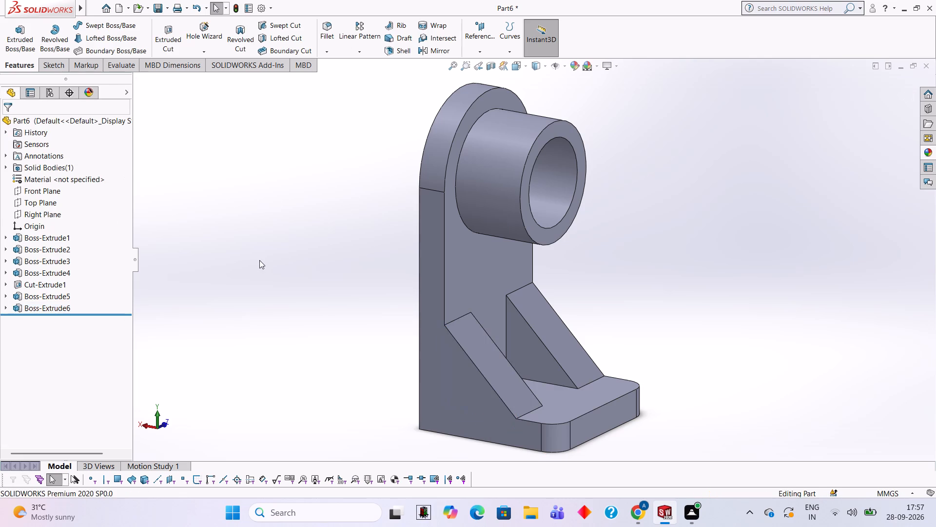
# On the outer side face of the second gusset, sketch a right triangle tracing the gusset profile, with 20 mm vertical and horizontal legs.
pyautogui.moveTo(273, 266); pyautogui.dragTo(211, 247, button='middle')
pyautogui.scroll(-1, 211, 247)
pyautogui.scroll(2, 648, 254)
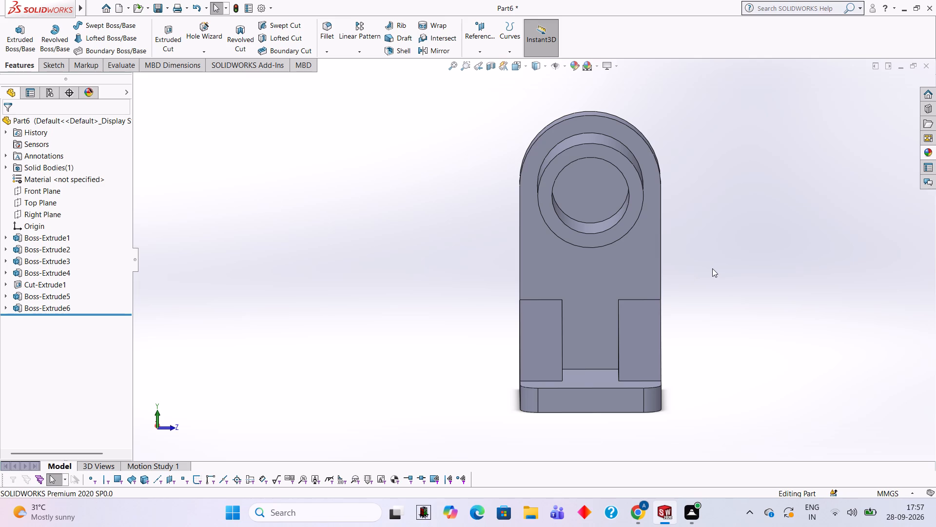
pyautogui.moveTo(738, 279); pyautogui.dragTo(763, 284, button='middle')
pyautogui.moveTo(779, 291); pyautogui.dragTo(792, 304, button='middle')
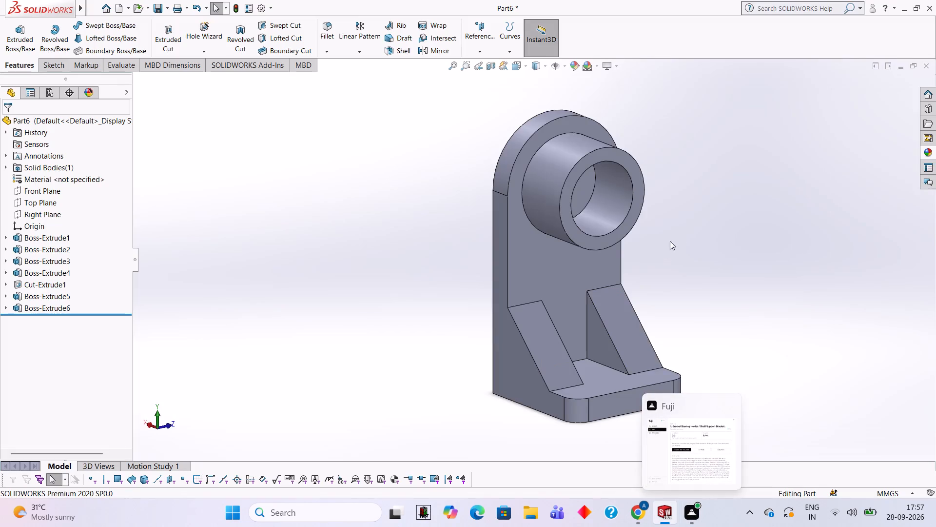
pyautogui.moveTo(688, 234); pyautogui.dragTo(715, 225, button='middle')
pyautogui.click(530, 368)
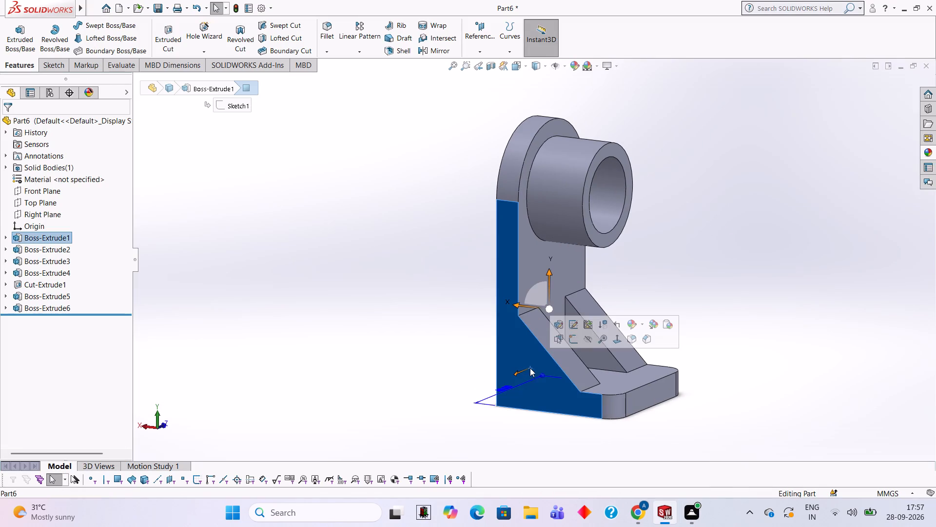
pyautogui.click(572, 340)
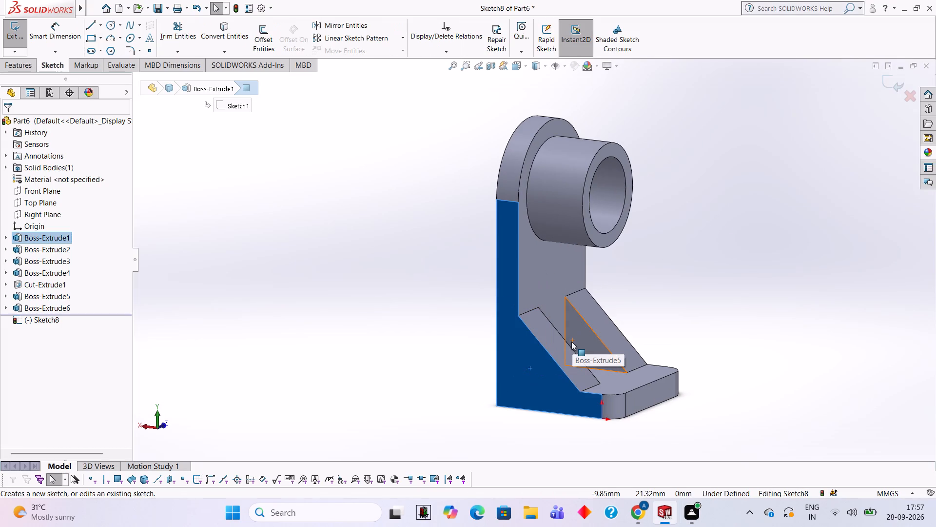
pyautogui.hotkey('ctrl', '8')
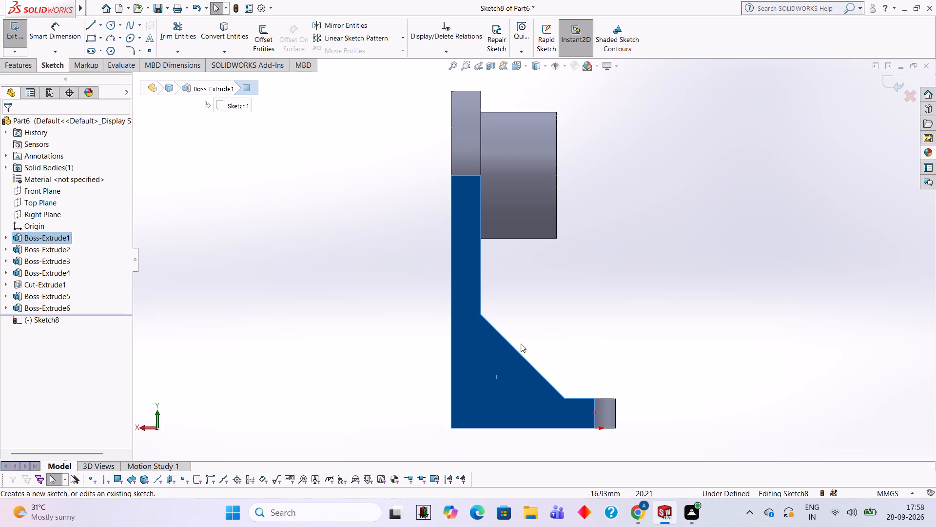
pyautogui.click(95, 27)
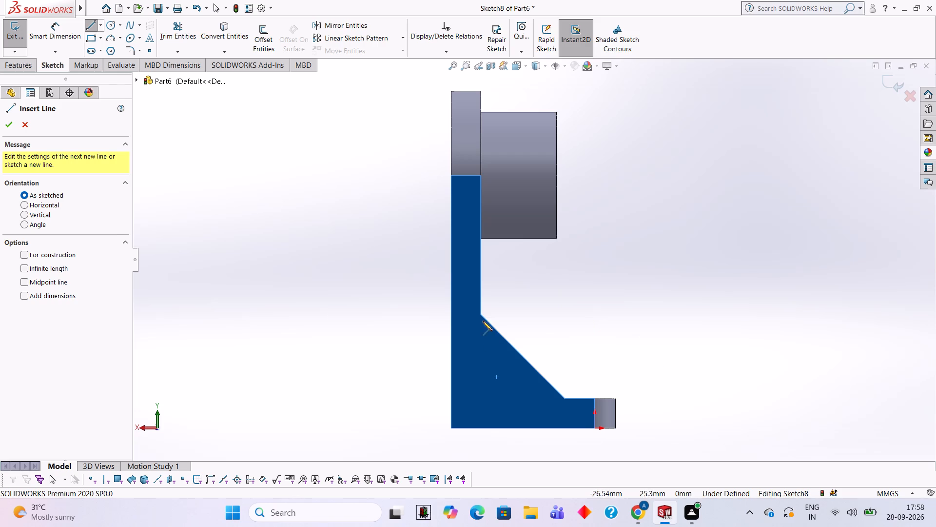
pyautogui.click(480, 314)
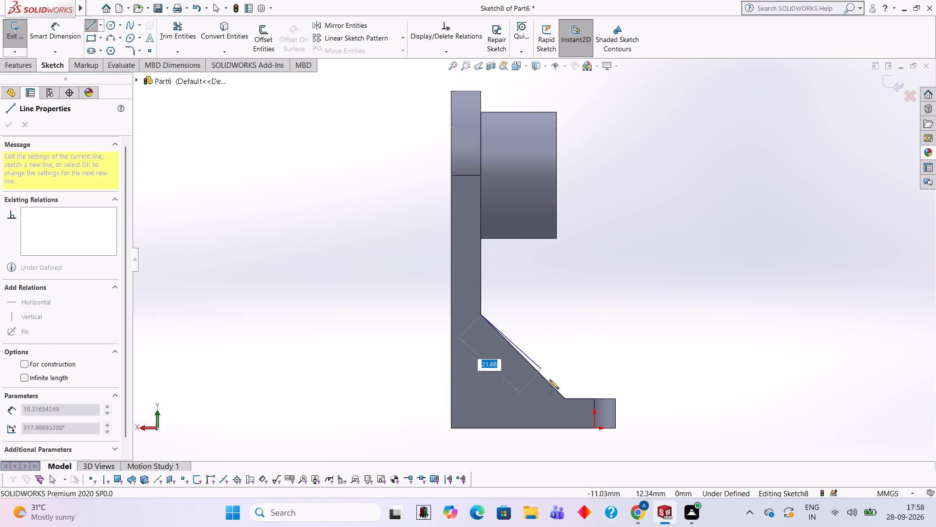
pyautogui.click(564, 399)
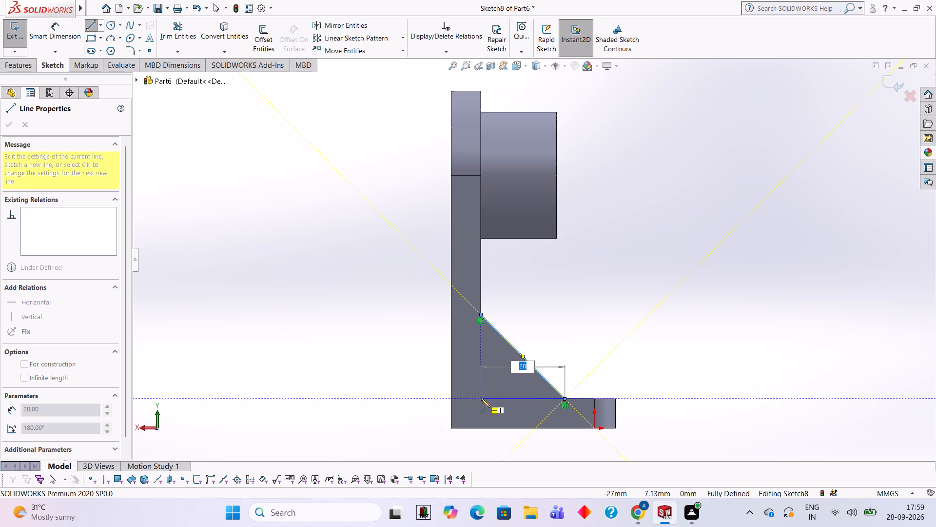
pyautogui.click(481, 398)
pyautogui.click(480, 315)
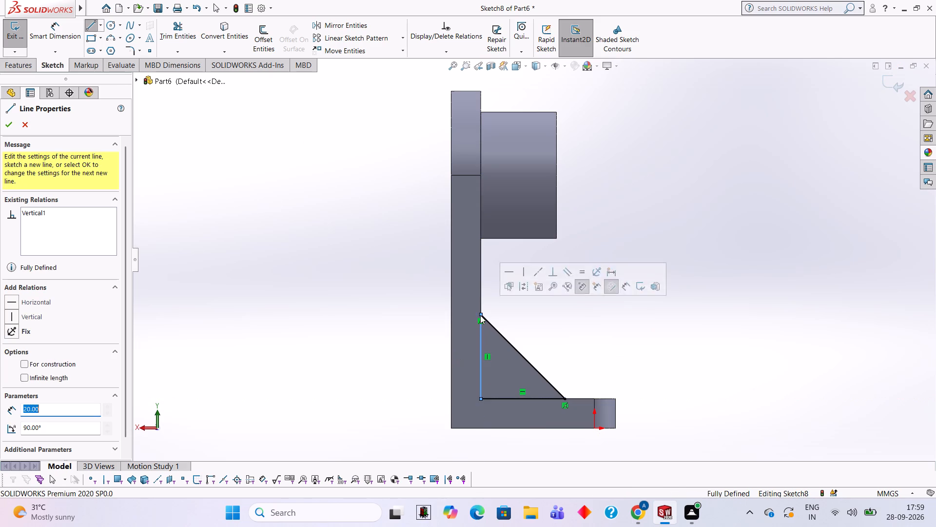
pyautogui.press('Escape')
pyautogui.press('Escape')
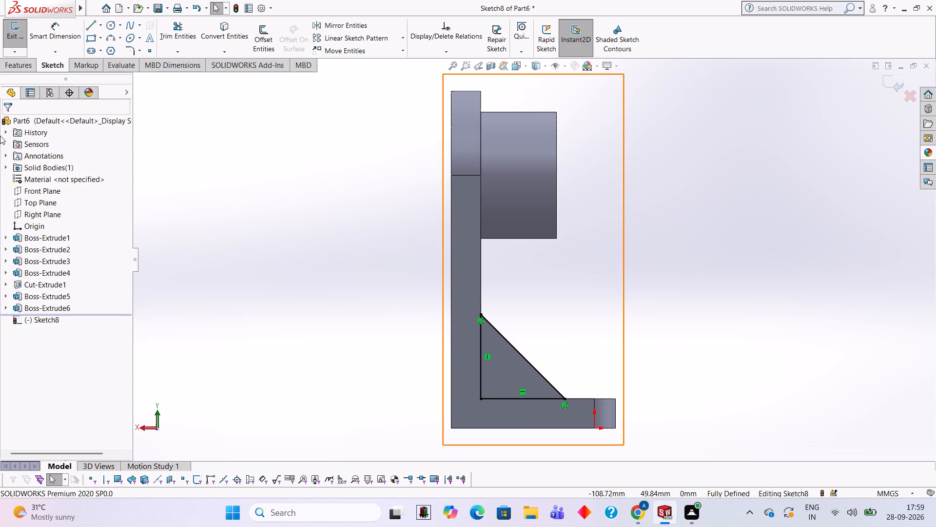
# Cut-extrude the triangle as a Blind cut 6 mm deep into the second gusset from its outer face.
pyautogui.click(8, 64)
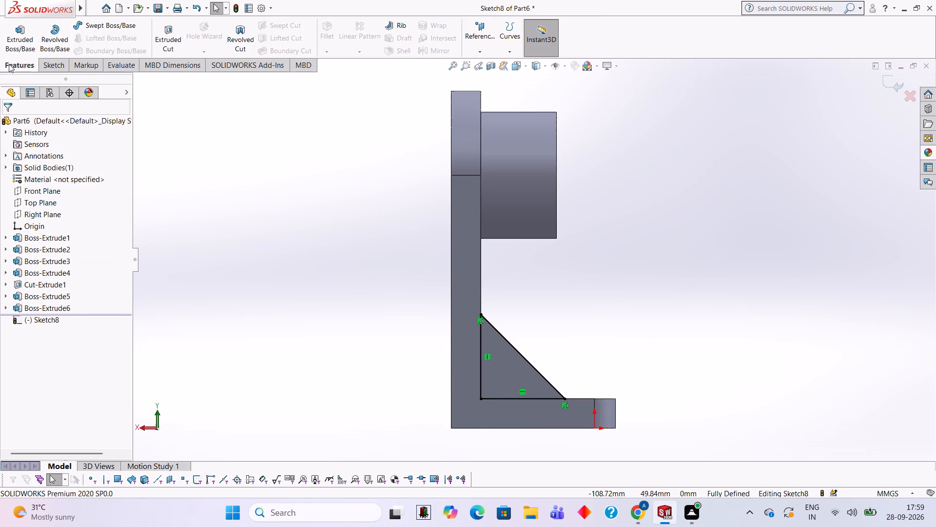
pyautogui.click(172, 33)
pyautogui.moveTo(688, 161); pyautogui.dragTo(648, 214, button='middle')
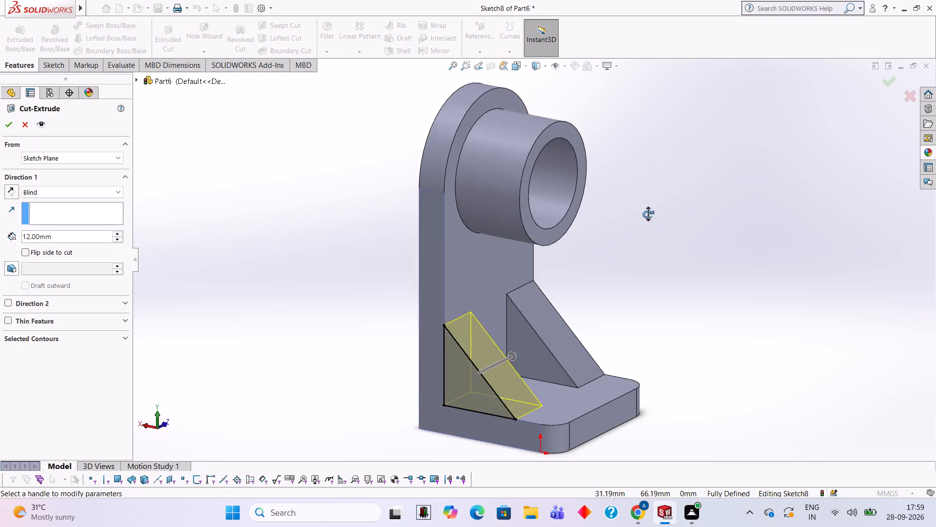
pyautogui.moveTo(648, 214); pyautogui.dragTo(638, 217, button='middle')
pyautogui.click(65, 235)
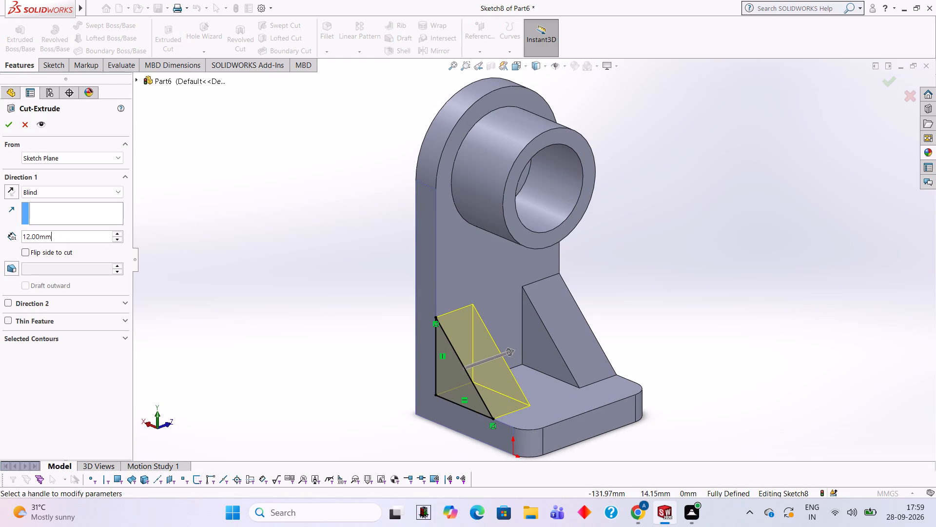
pyautogui.press('BackSpace')
pyautogui.press('BackSpace')
pyautogui.press('BackSpace')
pyautogui.press('BackSpace')
pyautogui.press('BackSpace')
pyautogui.press('BackSpace')
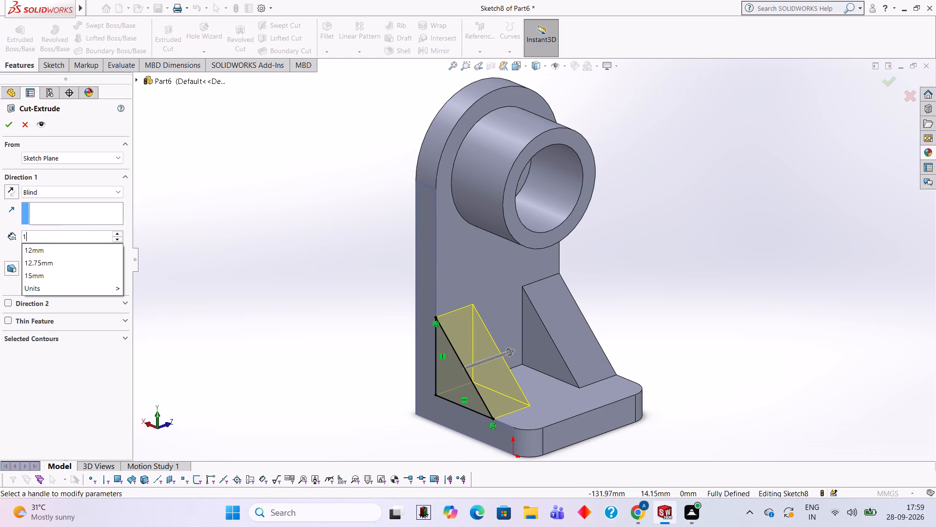
pyautogui.scroll(1, 64, 238)
pyautogui.press('BackSpace')
pyautogui.press('6')
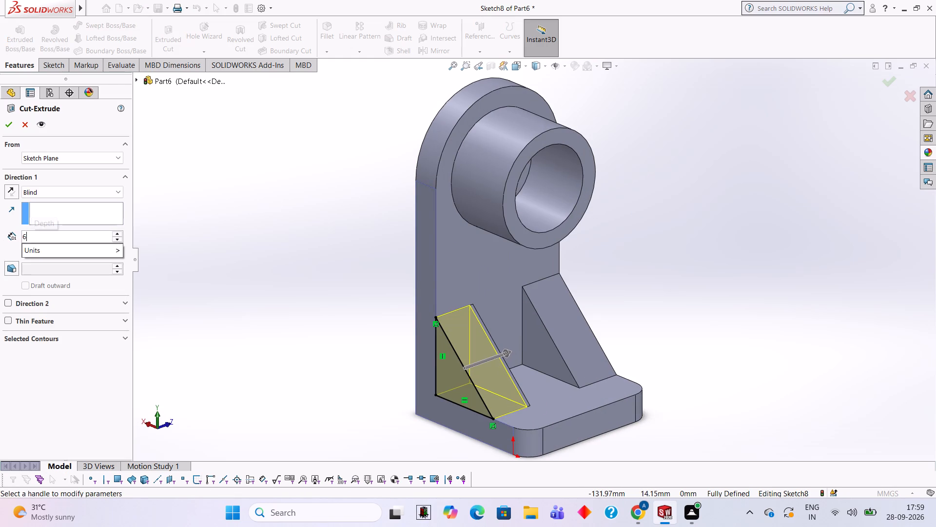
pyautogui.press('Return')
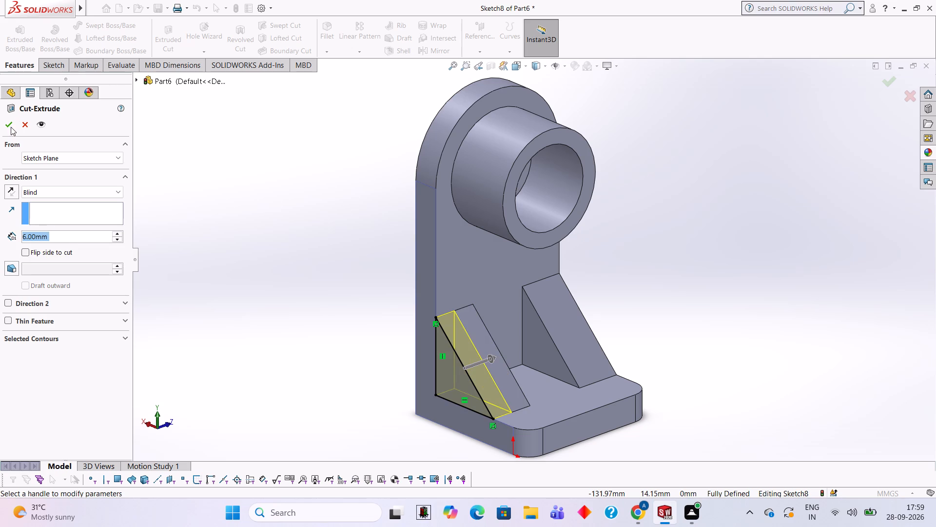
pyautogui.click(11, 127)
pyautogui.click(333, 266)
# On the outer side face of the first gusset, sketch a right triangle tracing the gusset profile, with 20 mm horizontal and vertical legs.
pyautogui.moveTo(346, 259); pyautogui.dragTo(261, 219, button='middle')
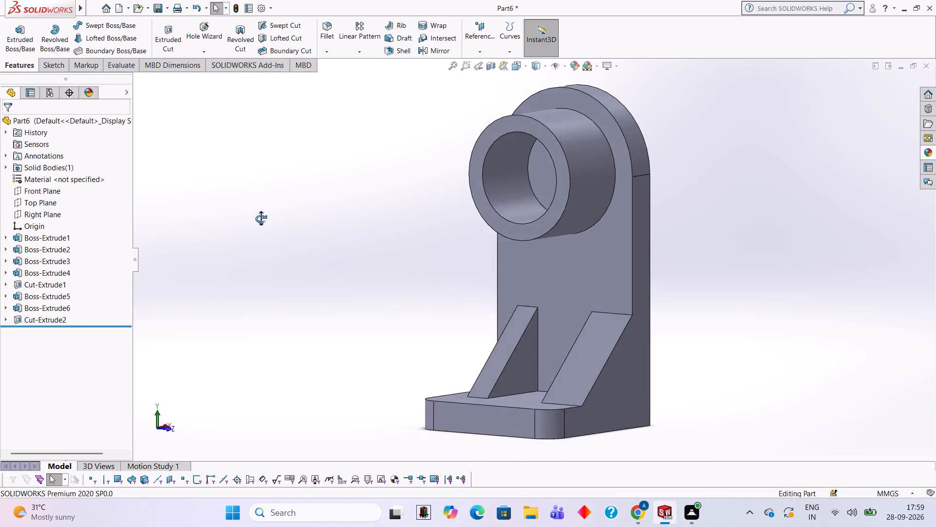
pyautogui.moveTo(261, 219); pyautogui.dragTo(315, 265, button='middle')
pyautogui.scroll(1, 316, 255)
pyautogui.moveTo(320, 243); pyautogui.dragTo(281, 238, button='middle')
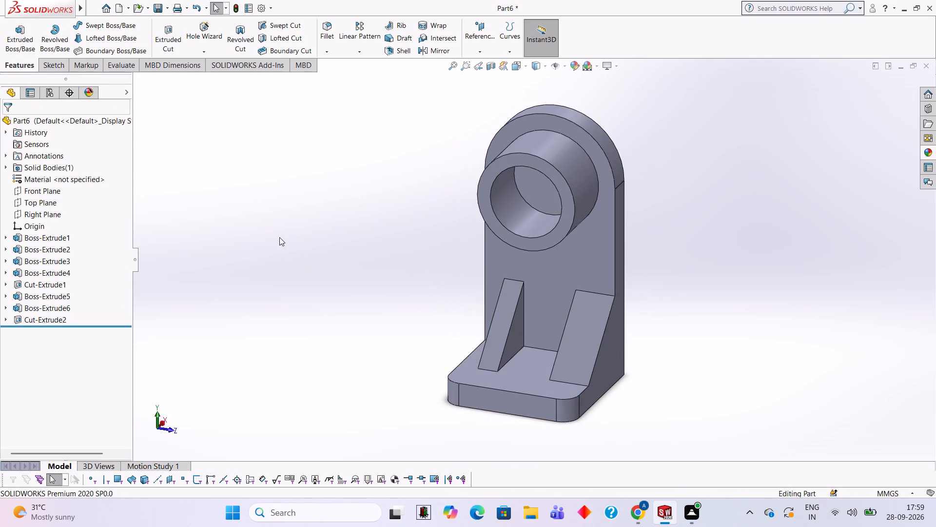
pyautogui.moveTo(646, 236); pyautogui.dragTo(598, 213, button='middle')
pyautogui.click(593, 358)
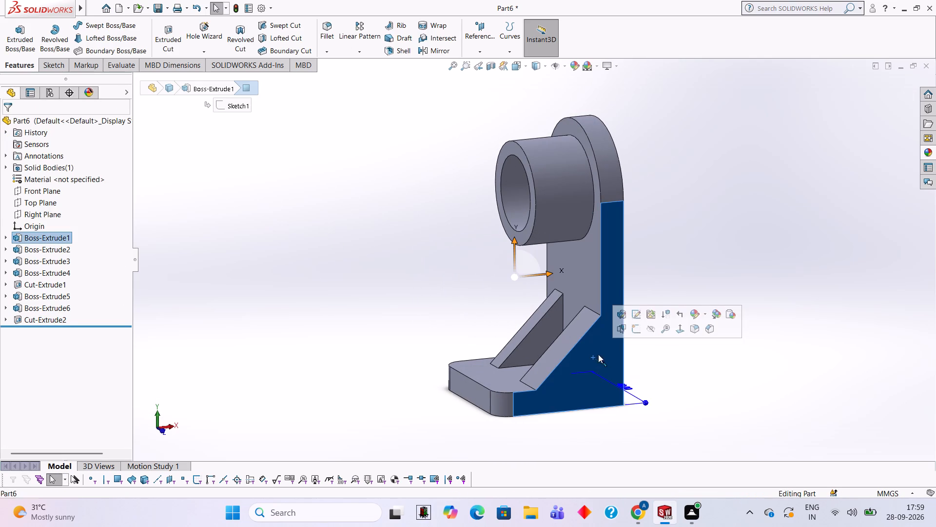
pyautogui.click(634, 324)
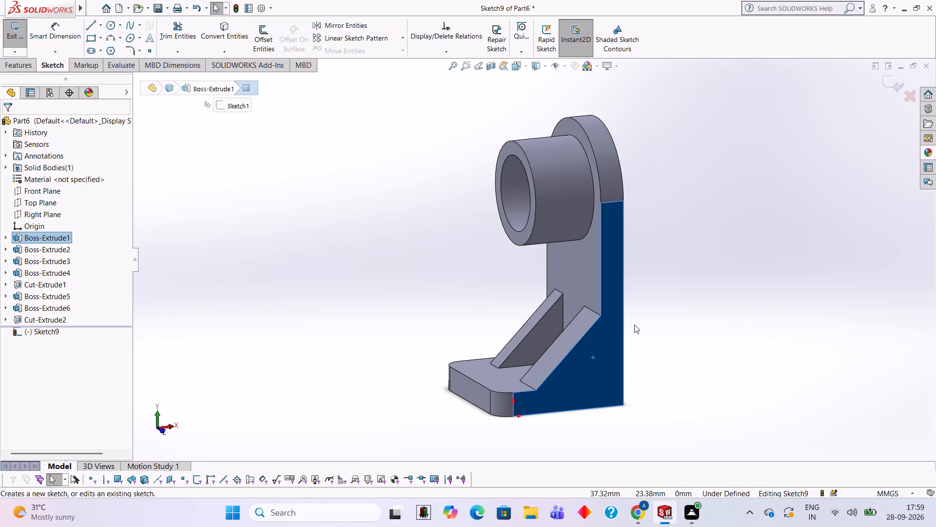
pyautogui.hotkey('ctrl', '8')
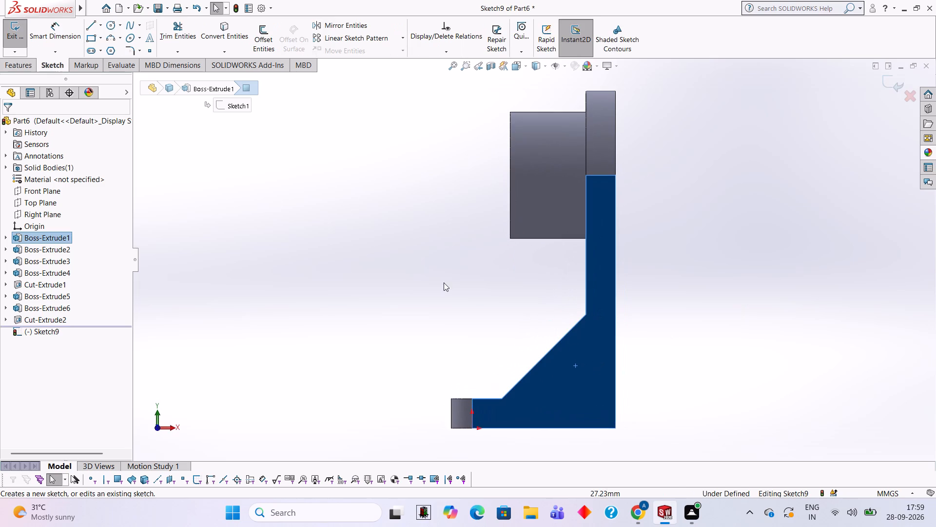
pyautogui.click(89, 26)
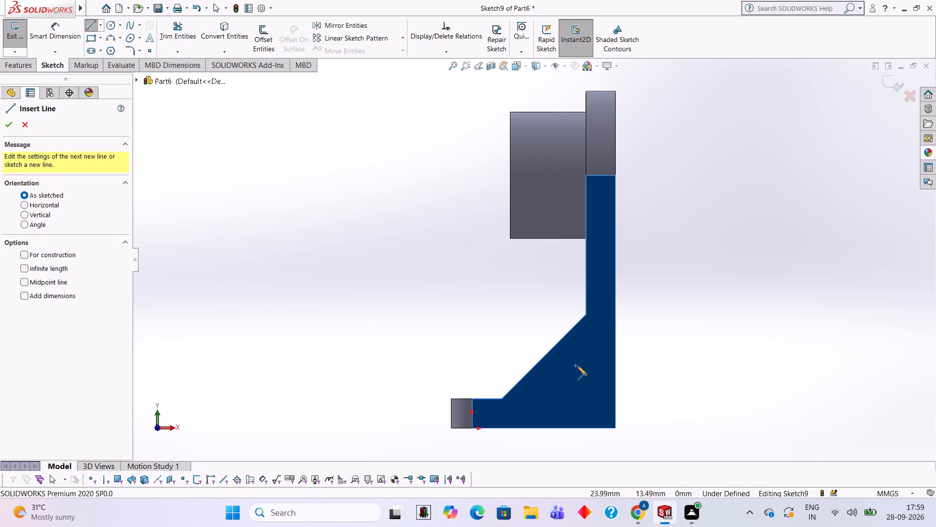
pyautogui.click(587, 315)
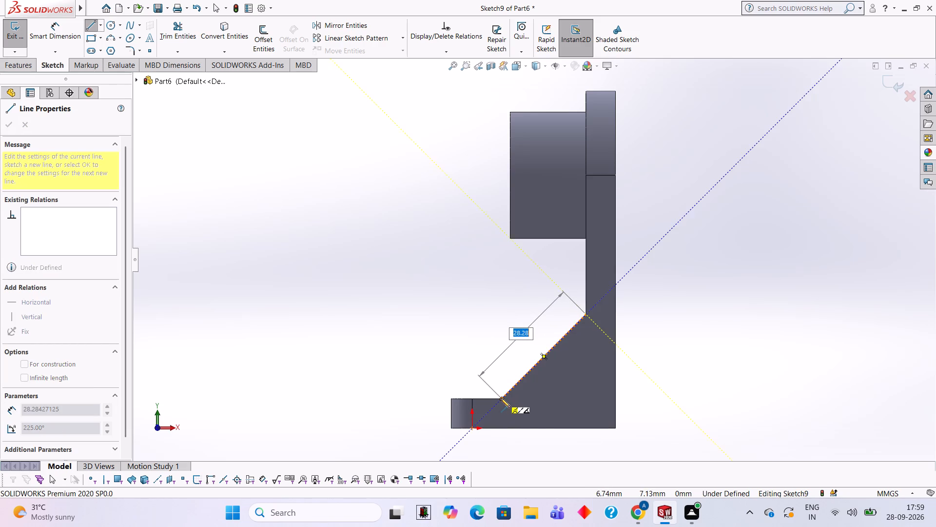
pyautogui.click(501, 398)
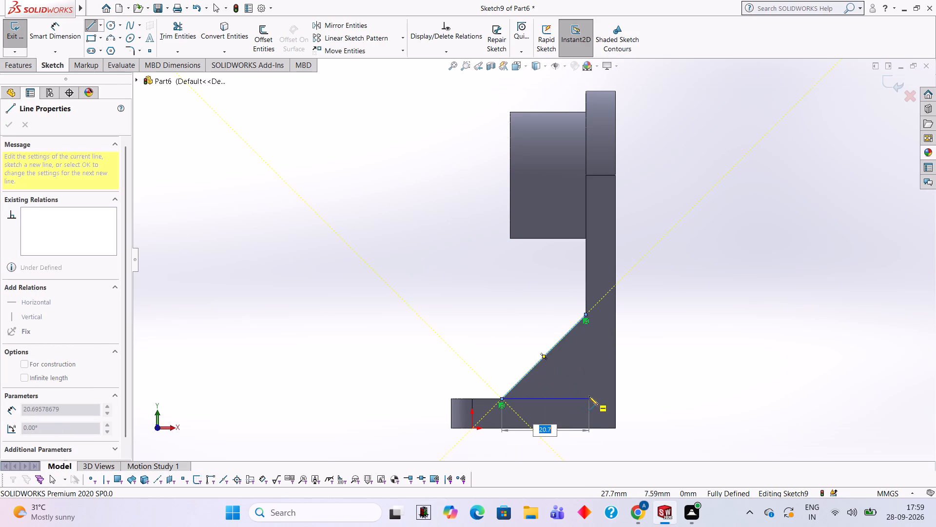
pyautogui.click(586, 396)
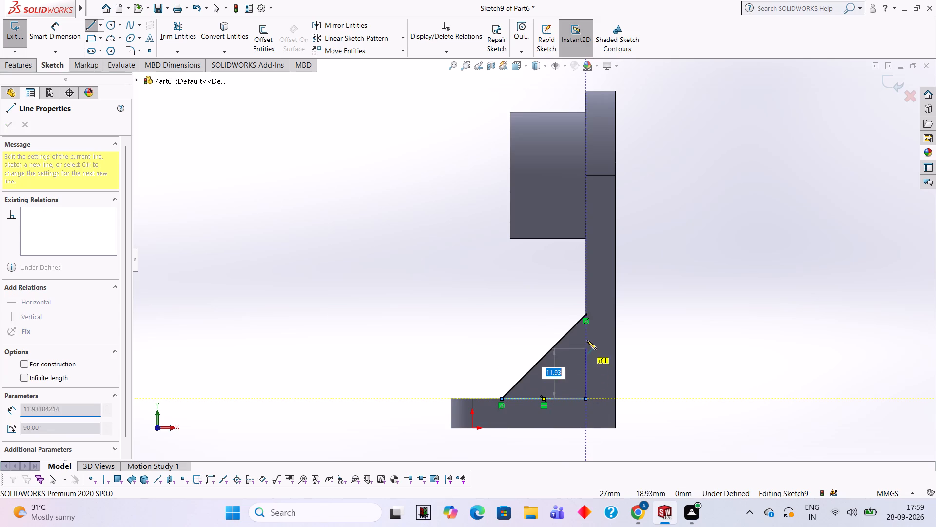
pyautogui.click(586, 315)
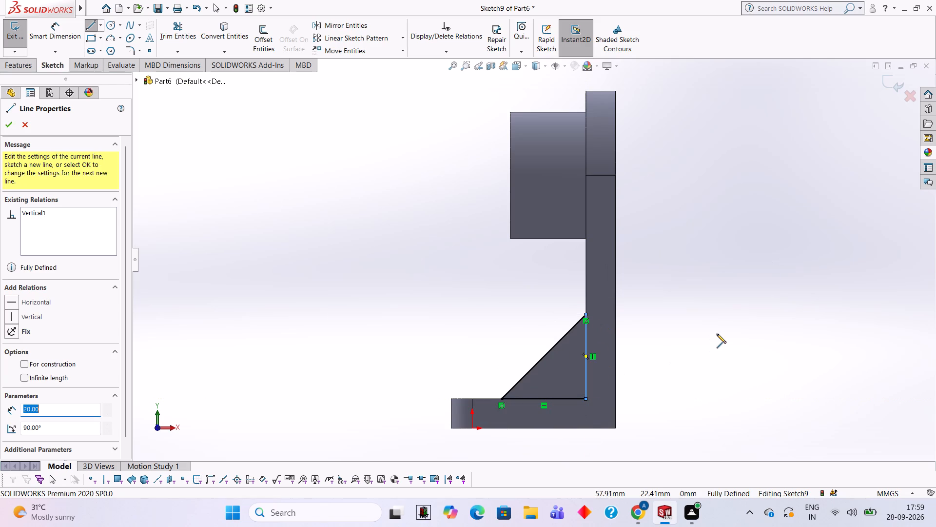
pyautogui.press('Escape')
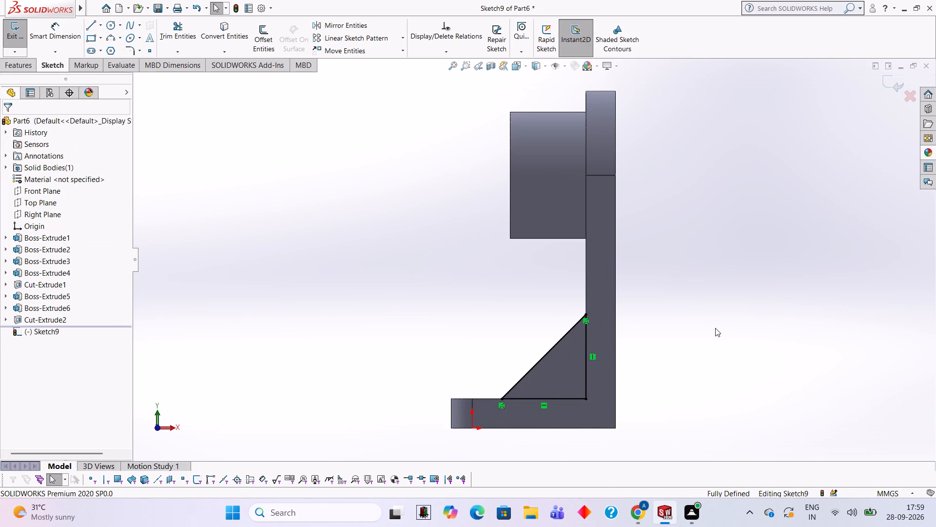
# Cut-extrude the triangle as a Blind cut 6 mm deep into the first gusset from its outer face.
pyautogui.moveTo(741, 238); pyautogui.dragTo(748, 243, button='middle')
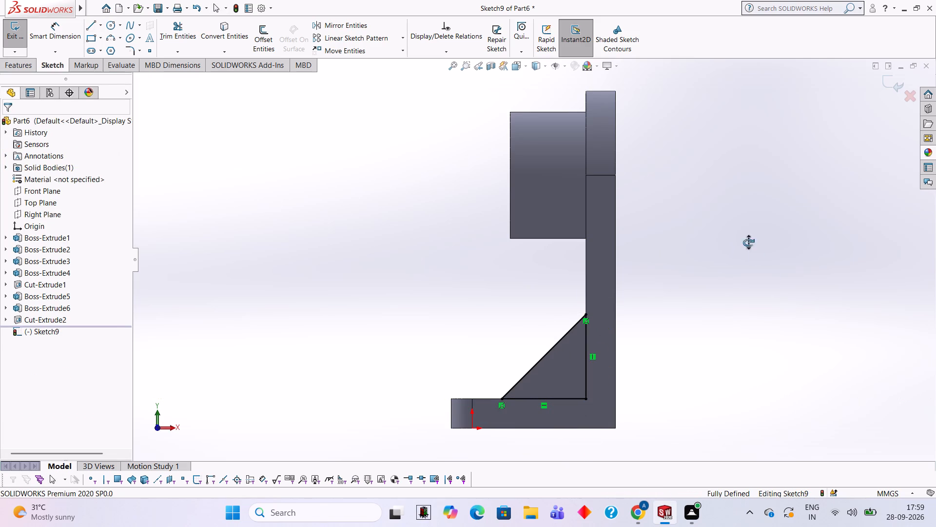
pyautogui.moveTo(748, 243); pyautogui.dragTo(794, 296, button='middle')
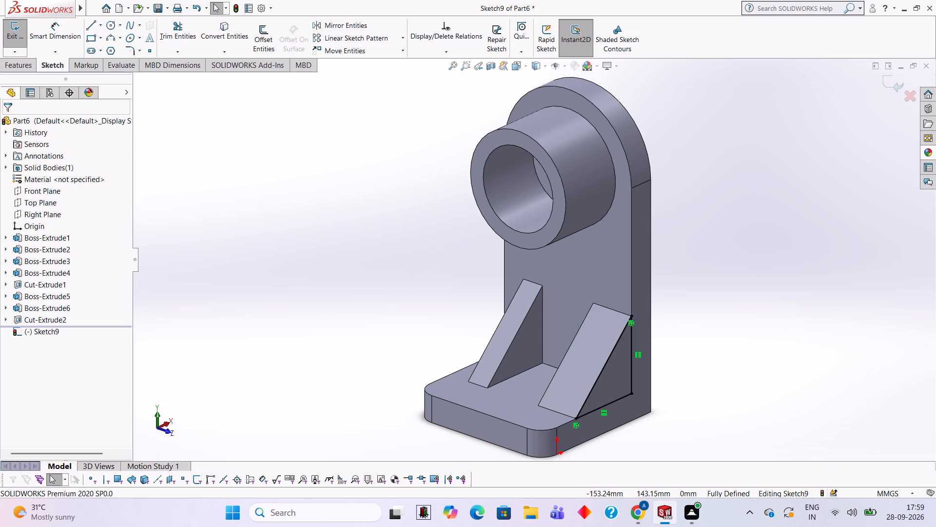
pyautogui.click(28, 66)
pyautogui.click(175, 42)
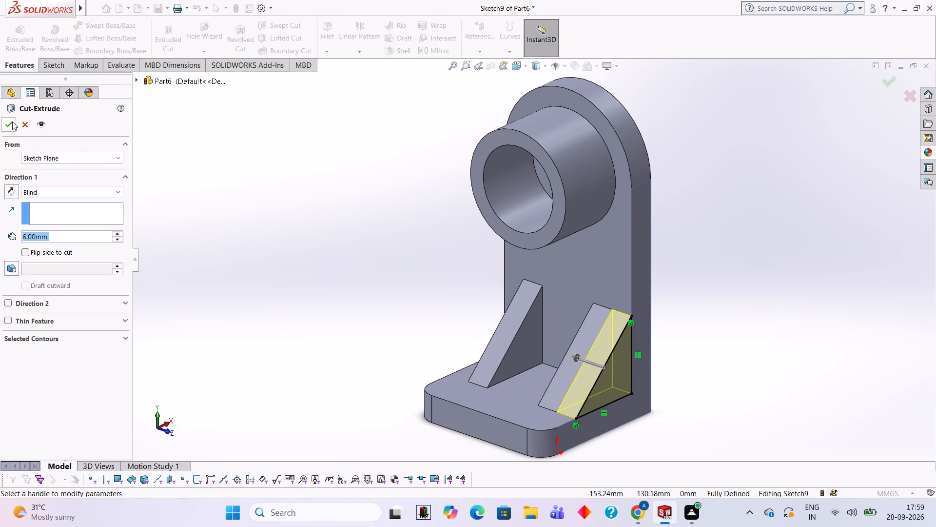
pyautogui.click(12, 122)
pyautogui.click(255, 198)
# Examine the bracket from the front, top and sides, checking both gussets, the base and the bored boss.
pyautogui.moveTo(260, 198); pyautogui.dragTo(300, 212, button='middle')
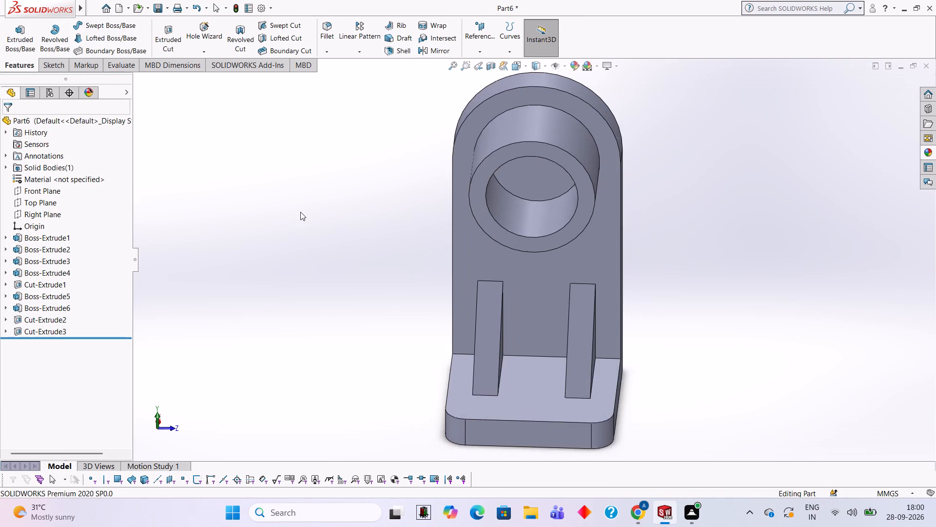
pyautogui.scroll(2, 282, 260)
pyautogui.moveTo(264, 260); pyautogui.dragTo(228, 254, button='middle')
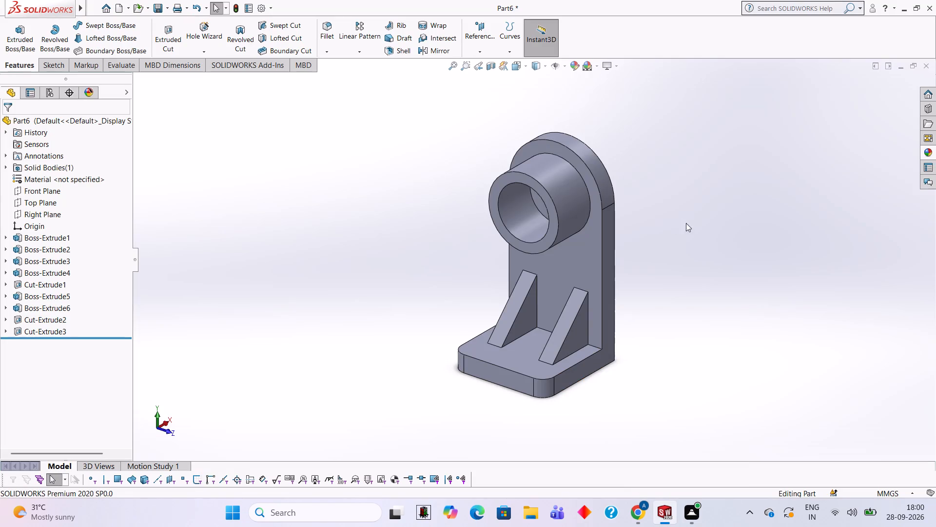
pyautogui.moveTo(710, 238); pyautogui.dragTo(711, 243, button='middle')
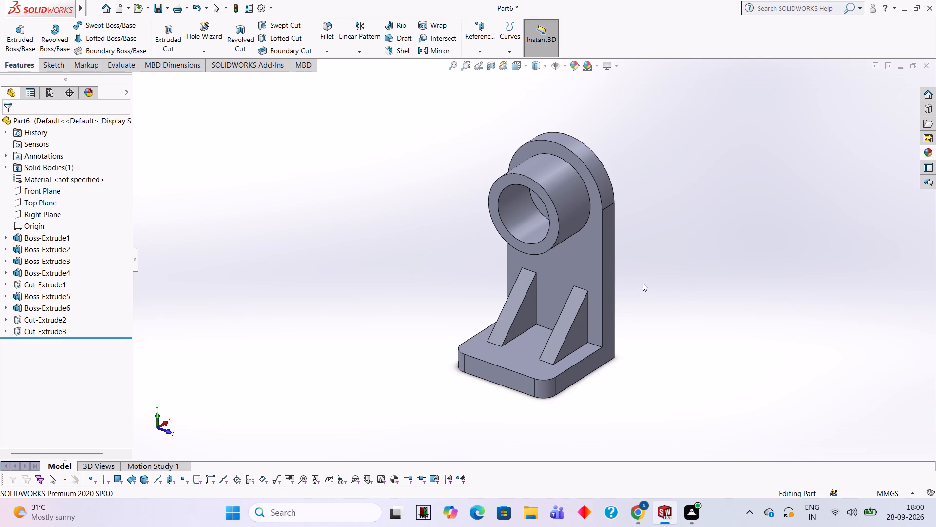
pyautogui.moveTo(636, 231); pyautogui.dragTo(667, 380, button='middle')
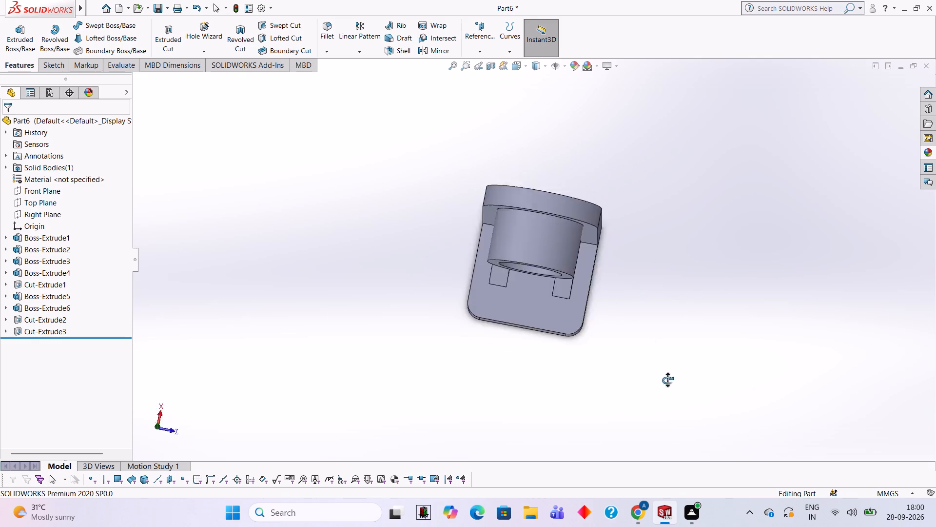
pyautogui.moveTo(667, 380); pyautogui.dragTo(660, 257, button='middle')
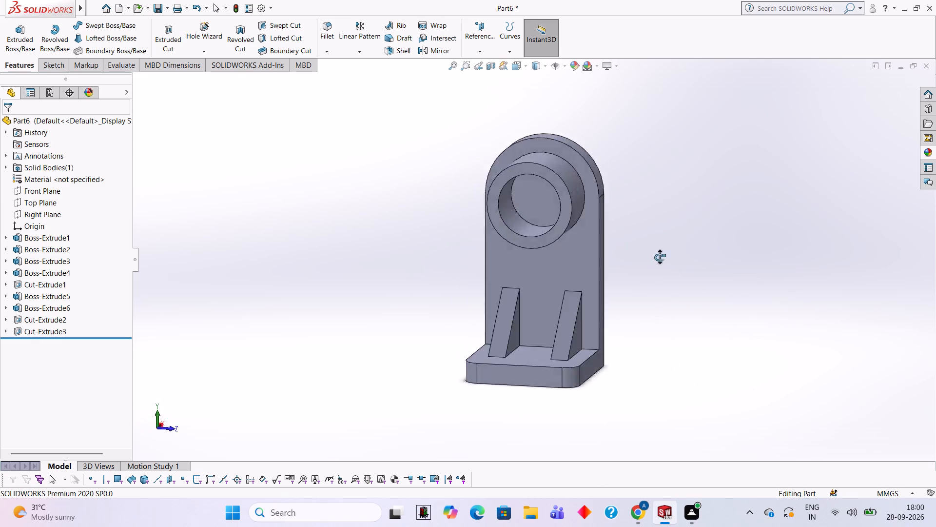
pyautogui.moveTo(660, 257); pyautogui.dragTo(595, 340, button='middle')
pyautogui.moveTo(595, 326); pyautogui.dragTo(595, 316, button='middle')
pyautogui.moveTo(597, 314); pyautogui.dragTo(626, 309, button='middle')
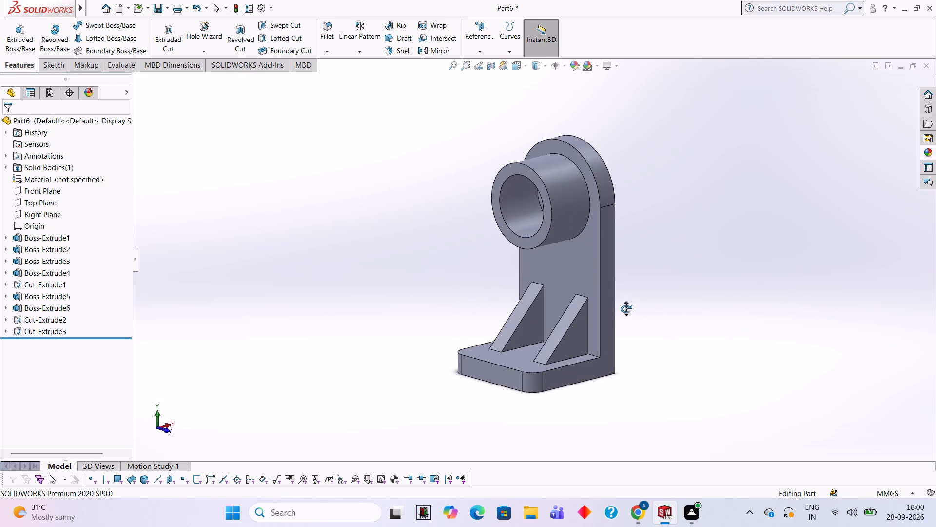
pyautogui.moveTo(626, 309); pyautogui.dragTo(638, 298, button='middle')
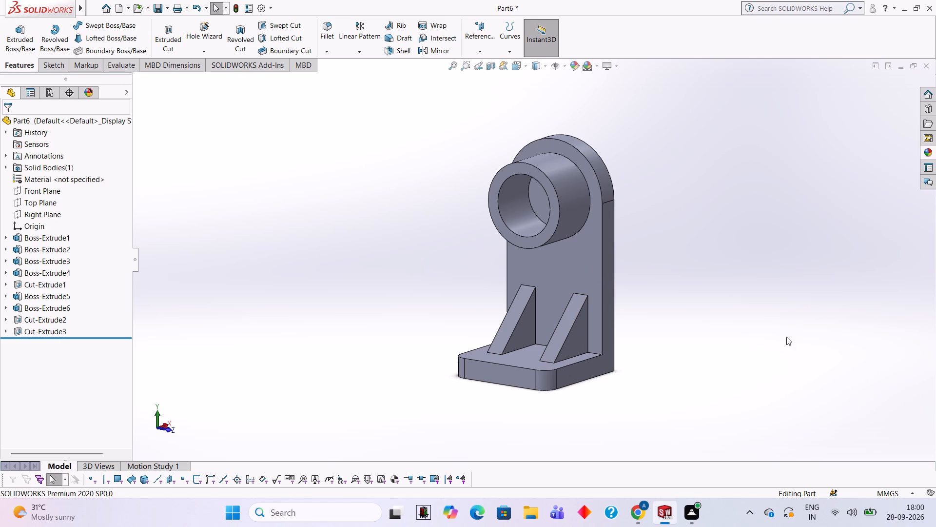
# Apply the solid Yellow appearance to the whole part.
pyautogui.click(927, 152)
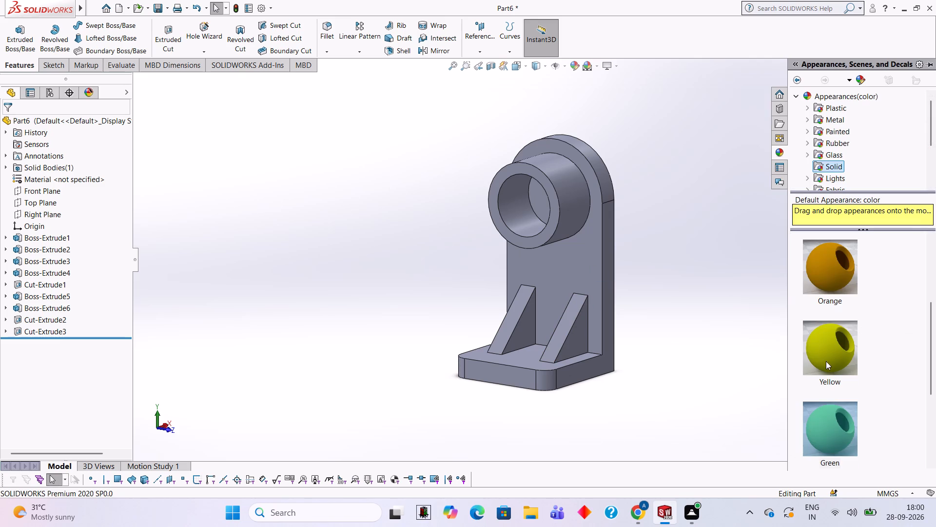
pyautogui.scroll(-3, 826, 361)
pyautogui.scroll(1, 829, 337)
pyautogui.moveTo(838, 300); pyautogui.dragTo(641, 281)
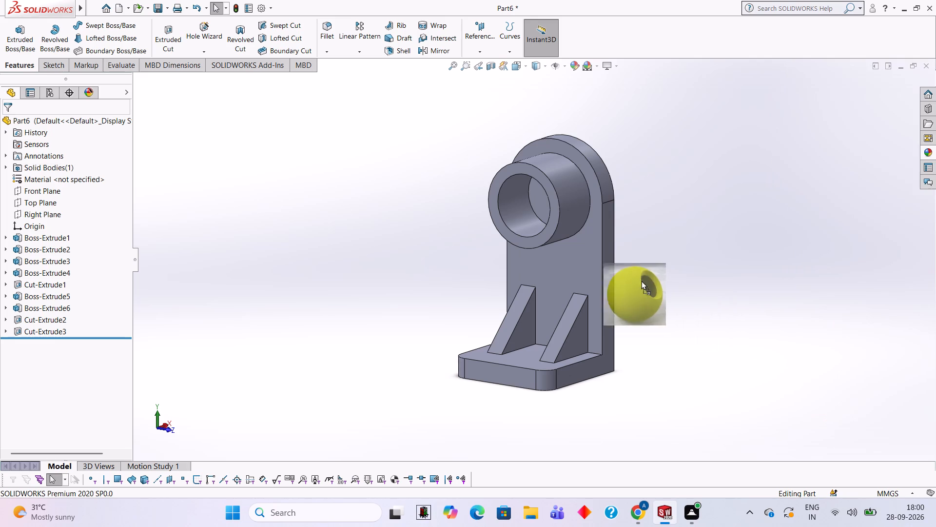
pyautogui.moveTo(641, 281); pyautogui.dragTo(568, 258)
pyautogui.click(593, 260)
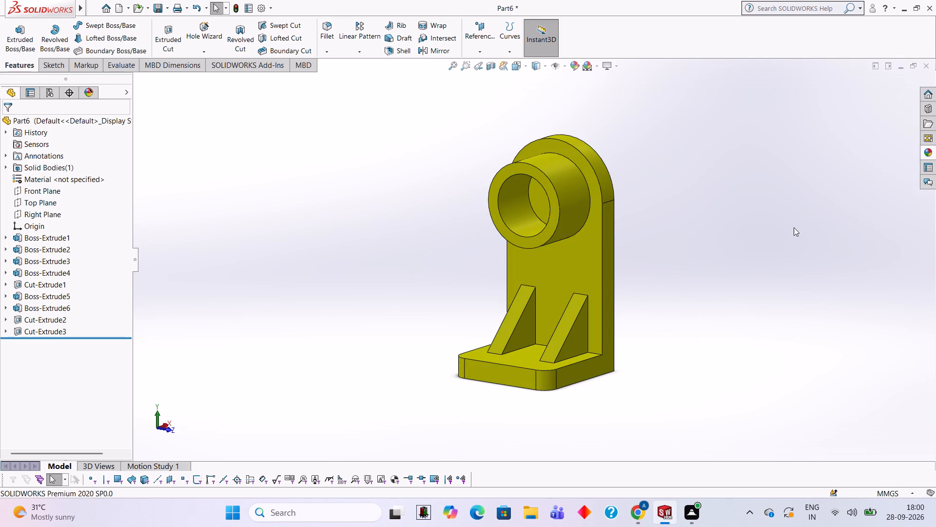
# Apply the solid magenta-pink appearance to the boss's bore feature.
pyautogui.click(933, 154)
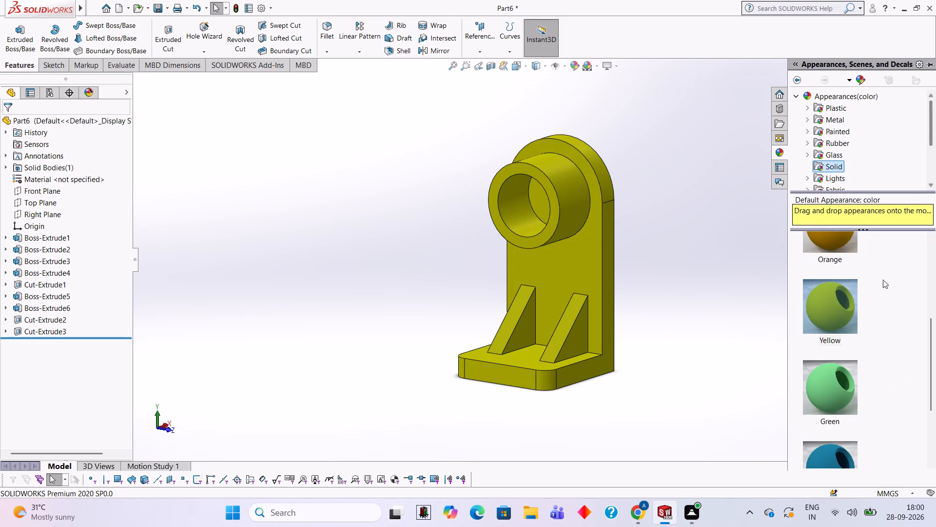
pyautogui.scroll(-3, 858, 347)
pyautogui.moveTo(832, 411); pyautogui.dragTo(662, 291)
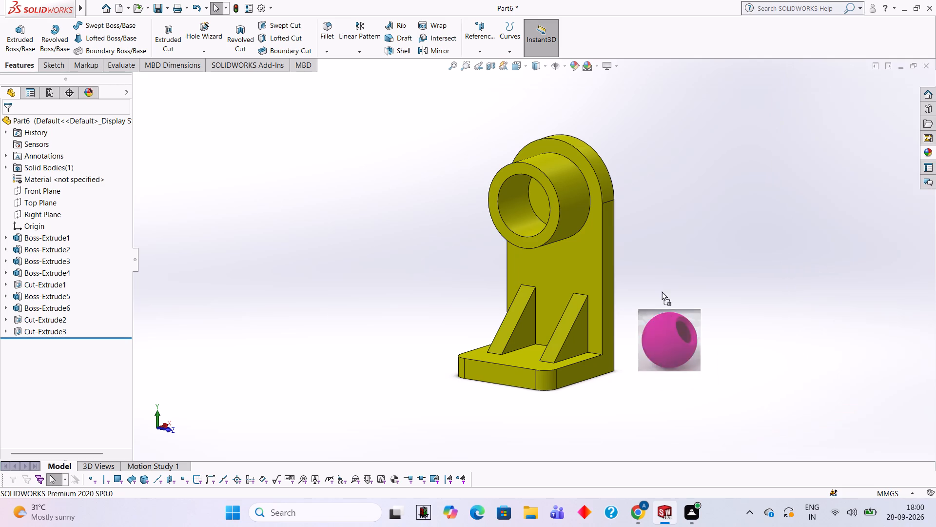
pyautogui.moveTo(662, 291); pyautogui.dragTo(533, 195)
pyautogui.click(533, 195)
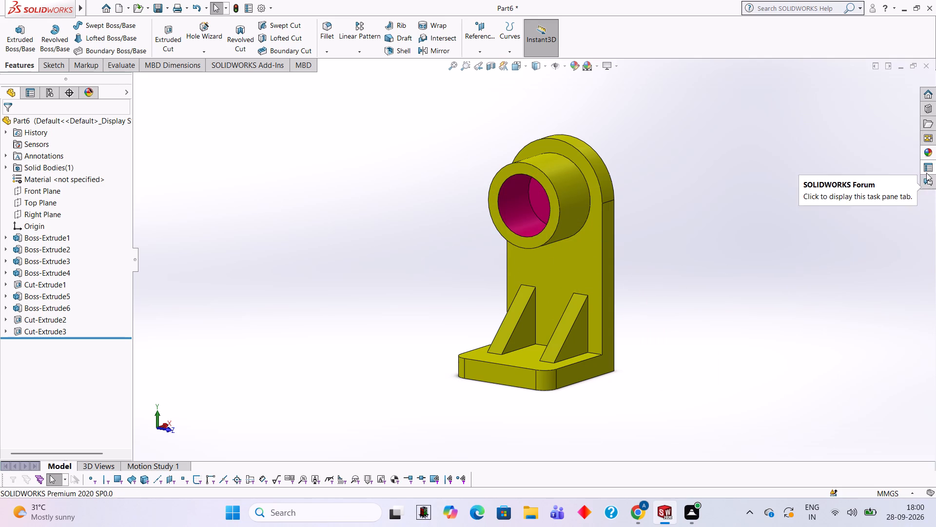
# Apply the solid red appearance to the cut feature forming the first gusset's outer side face.
pyautogui.click(933, 149)
pyautogui.scroll(-3, 821, 367)
pyautogui.scroll(4, 837, 356)
pyautogui.moveTo(837, 350); pyautogui.dragTo(575, 331)
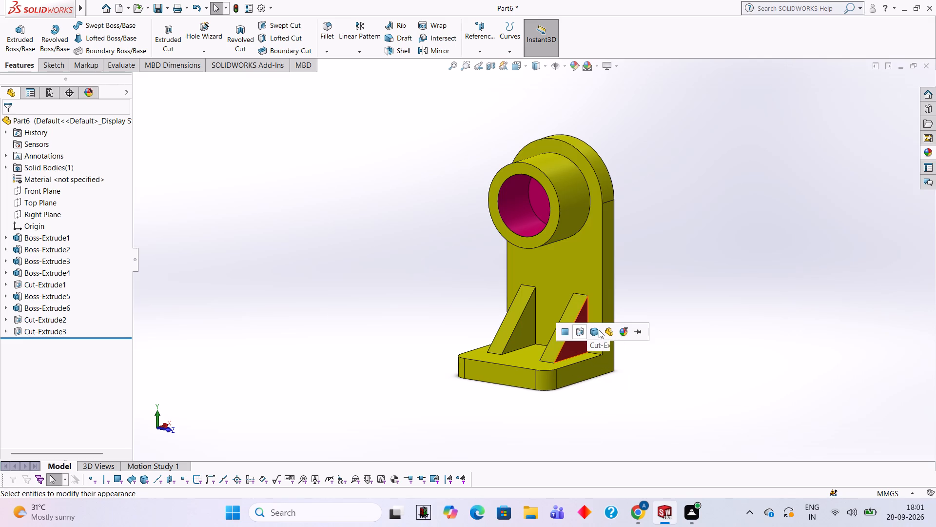
pyautogui.click(581, 330)
# Apply the solid red appearance to the first gusset's extrude feature, covering its sloped face.
pyautogui.moveTo(607, 339); pyautogui.dragTo(665, 364, button='middle')
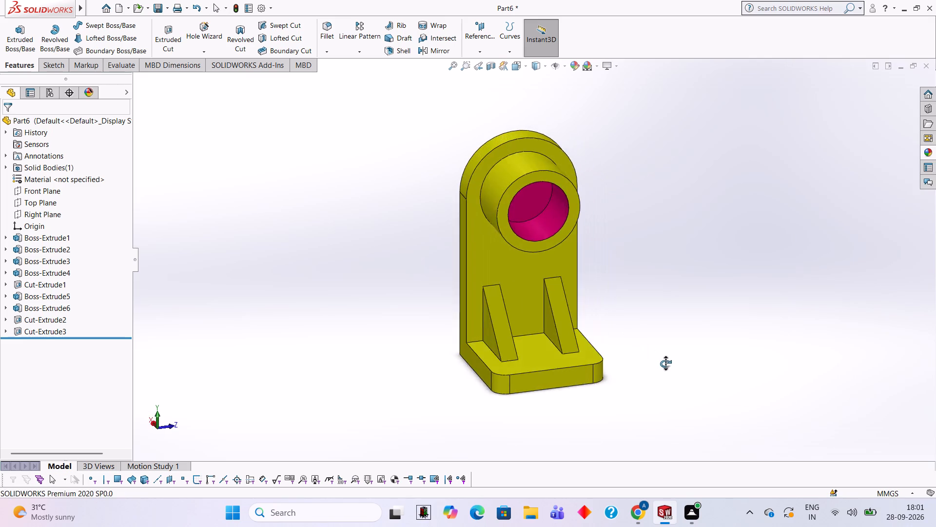
pyautogui.moveTo(665, 364); pyautogui.dragTo(603, 341, button='middle')
pyautogui.scroll(-2, 595, 337)
pyautogui.scroll(-3, 547, 340)
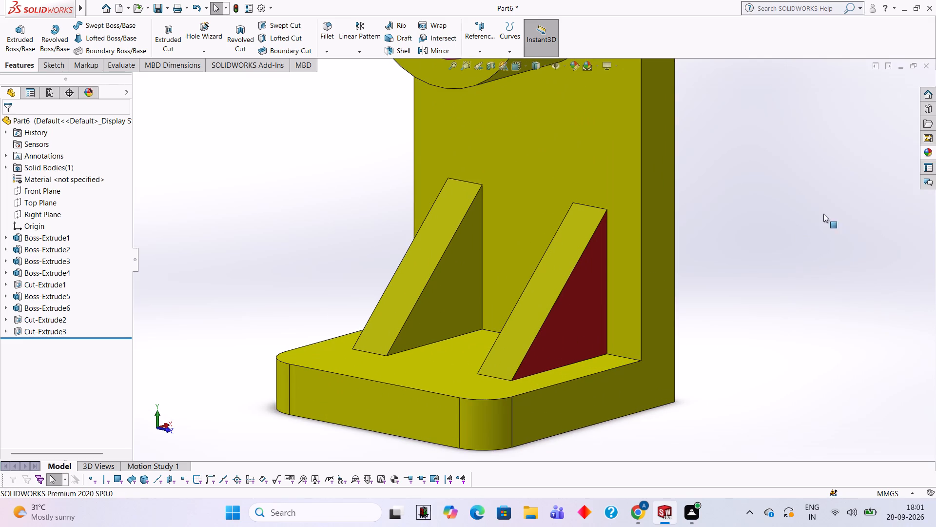
pyautogui.click(933, 155)
pyautogui.moveTo(830, 349); pyautogui.dragTo(331, 328)
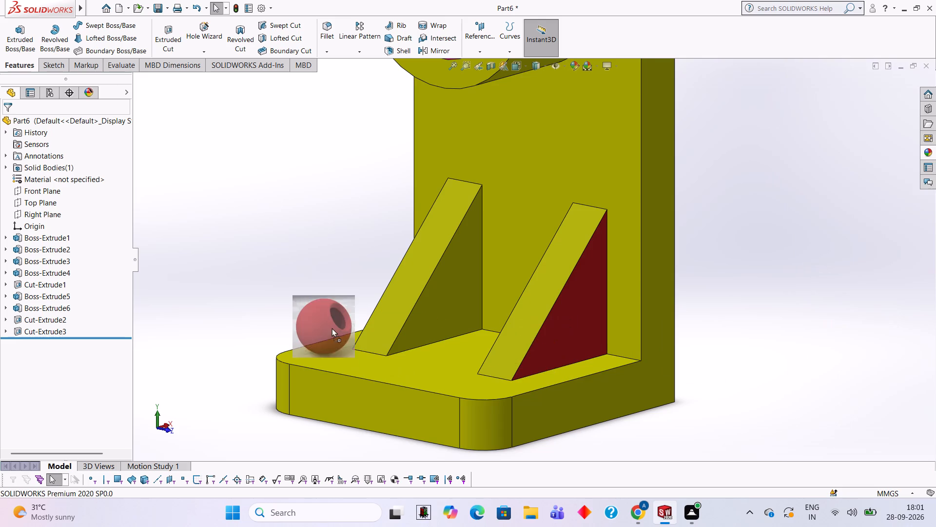
pyautogui.moveTo(331, 328); pyautogui.dragTo(512, 324)
pyautogui.click(512, 324)
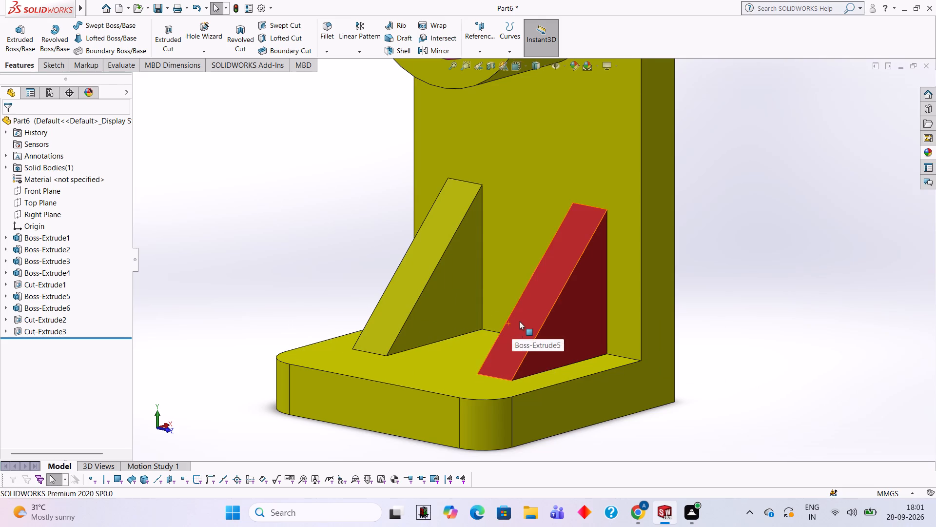
# Apply the solid red appearance to the second gusset's extrude feature, covering its sloped and inner side faces.
pyautogui.moveTo(519, 321); pyautogui.dragTo(509, 324, button='middle')
pyautogui.scroll(-1, 509, 324)
pyautogui.click(929, 155)
pyautogui.moveTo(846, 320); pyautogui.dragTo(409, 247)
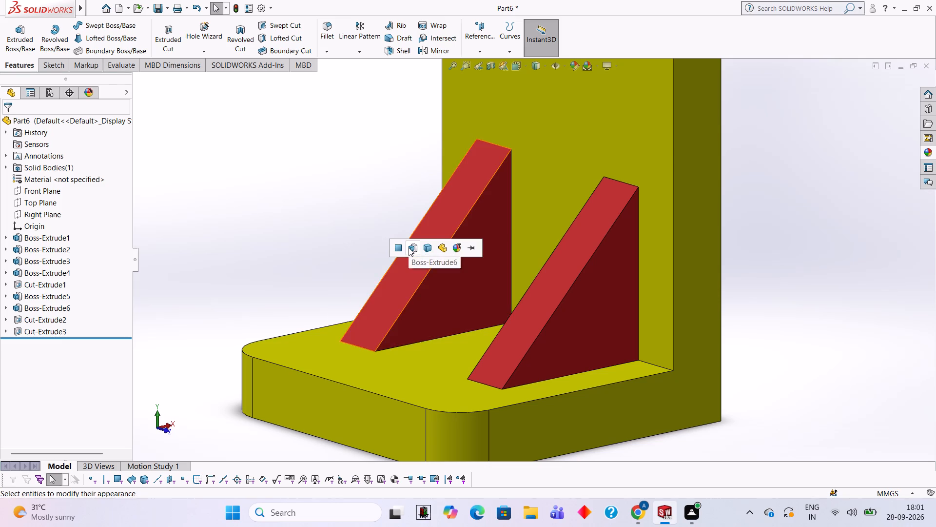
pyautogui.click(409, 247)
# Apply the solid red appearance to the cut feature forming the second gusset's outer side face.
pyautogui.scroll(1, 491, 256)
pyautogui.moveTo(495, 258); pyautogui.dragTo(564, 273, button='middle')
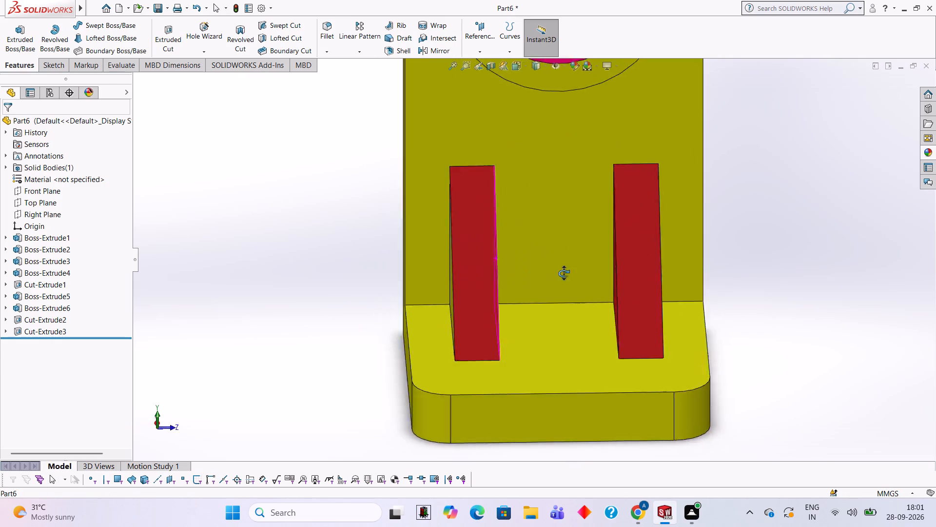
pyautogui.moveTo(564, 273); pyautogui.dragTo(660, 252, button='middle')
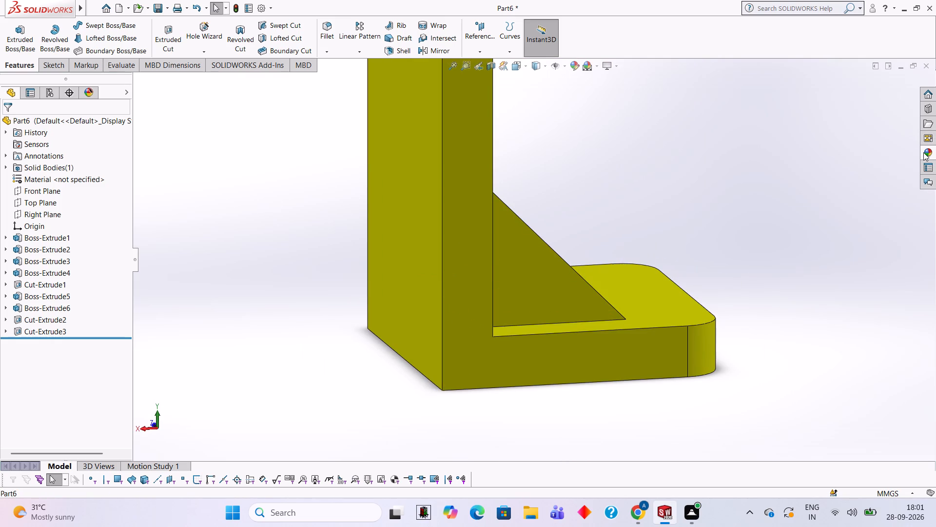
pyautogui.click(923, 152)
pyautogui.moveTo(845, 326); pyautogui.dragTo(559, 270)
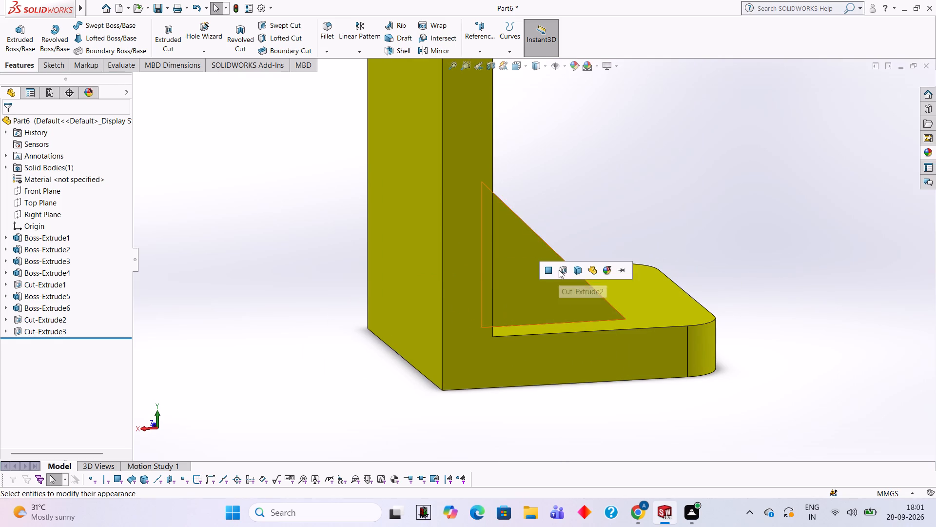
pyautogui.click(559, 270)
# Examine the coloured bracket from several sides, checking the gussets, boss and bore.
pyautogui.scroll(1, 669, 247)
pyautogui.moveTo(669, 247); pyautogui.dragTo(602, 235, button='middle')
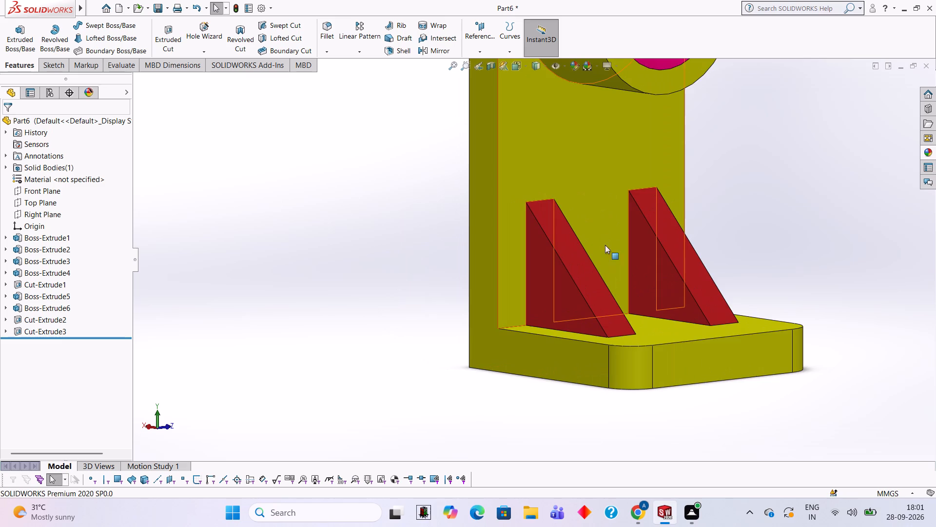
pyautogui.scroll(3, 620, 244)
pyautogui.moveTo(679, 229); pyautogui.dragTo(617, 234, button='middle')
pyautogui.scroll(3, 760, 256)
pyautogui.moveTo(789, 232); pyautogui.dragTo(725, 246, button='middle')
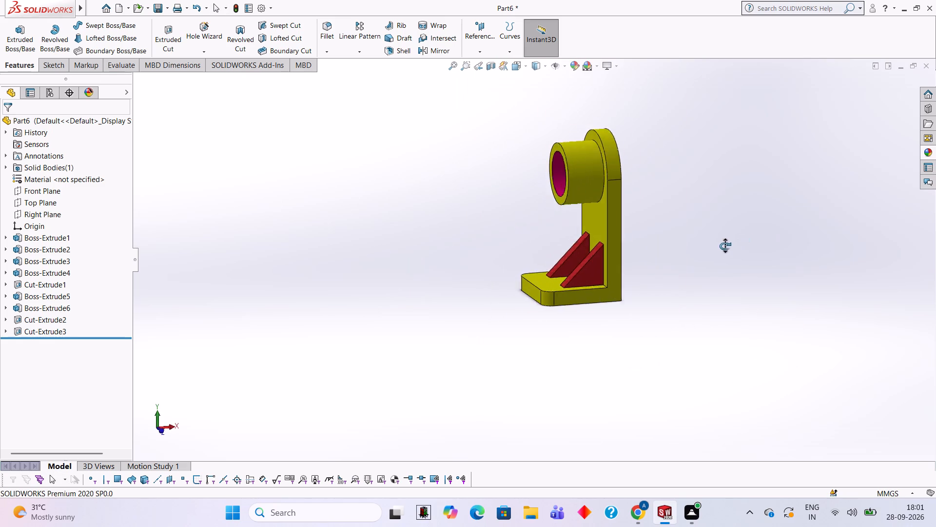
pyautogui.moveTo(725, 246); pyautogui.dragTo(791, 274, button='middle')
pyautogui.moveTo(791, 272); pyautogui.dragTo(760, 253, button='middle')
pyautogui.scroll(-2, 632, 295)
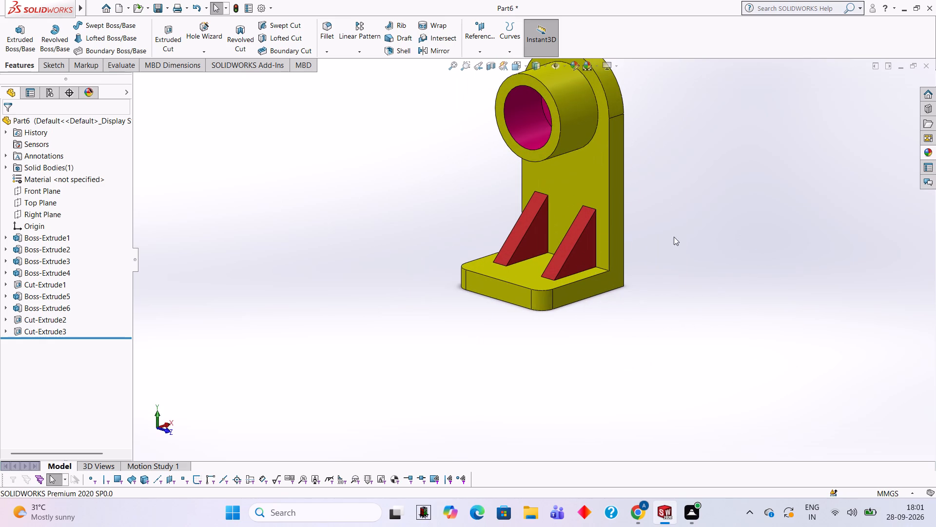
pyautogui.scroll(-1, 673, 164)
pyautogui.scroll(2, 669, 160)
pyautogui.scroll(-1, 664, 129)
pyautogui.scroll(-1, 619, 129)
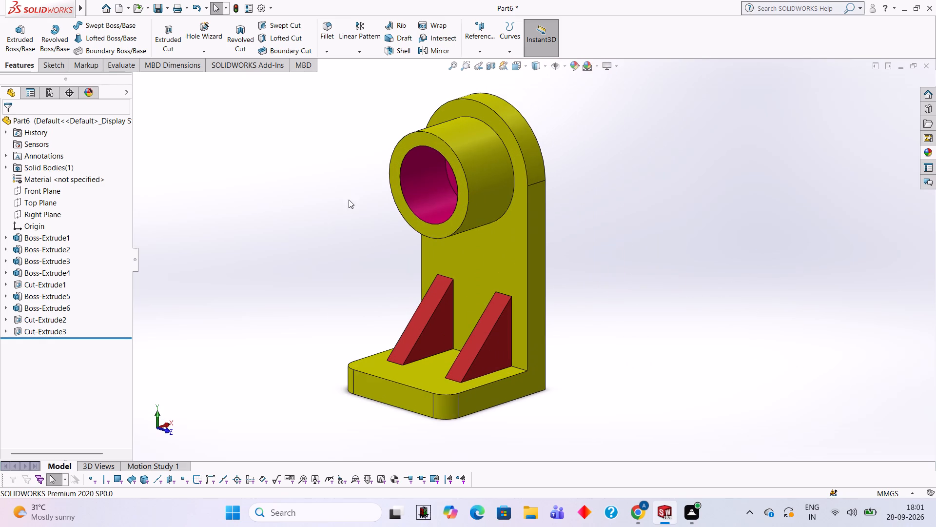
pyautogui.scroll(1, 339, 238)
pyautogui.scroll(-2, 339, 240)
pyautogui.scroll(1, 339, 240)
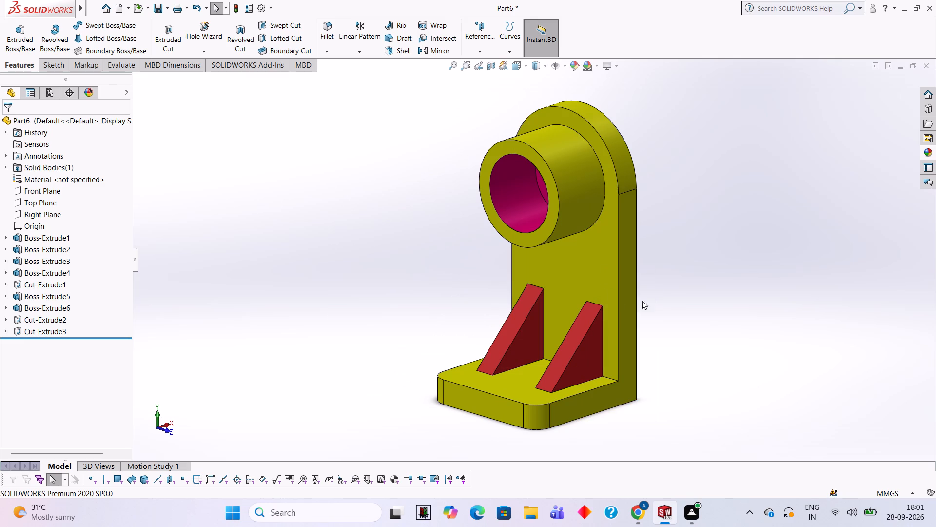
# Apply the solid blue appearance to the cylindrical boss's extrude feature, covering its outer surface and ring face.
pyautogui.click(935, 156)
pyautogui.scroll(-2, 840, 336)
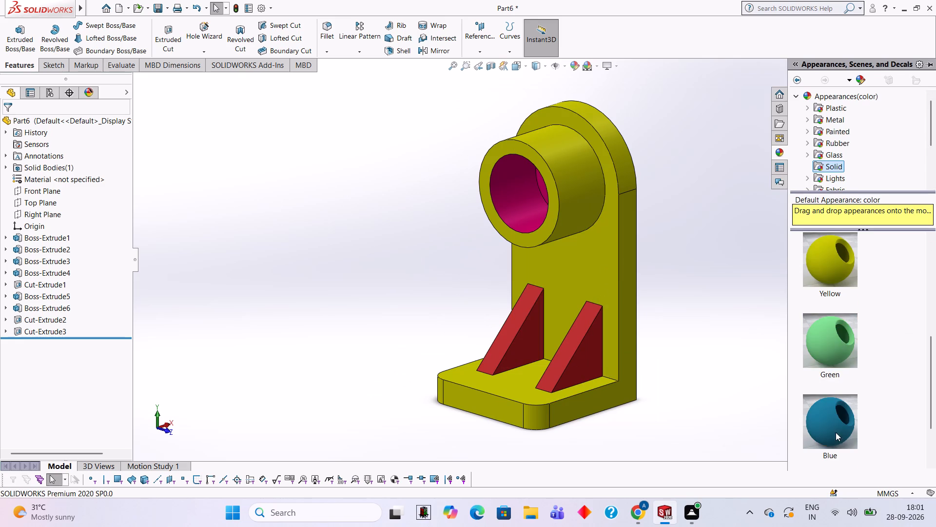
pyautogui.moveTo(834, 424); pyautogui.dragTo(581, 165)
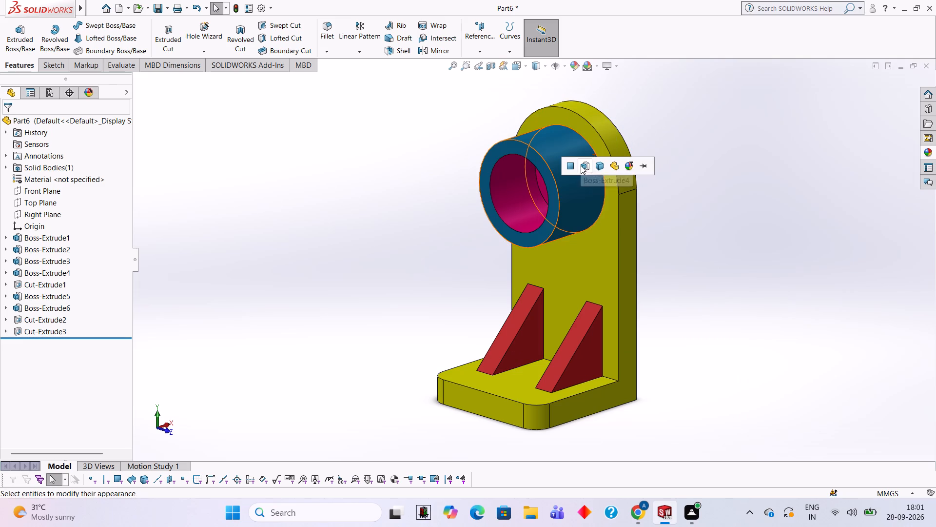
pyautogui.click(581, 165)
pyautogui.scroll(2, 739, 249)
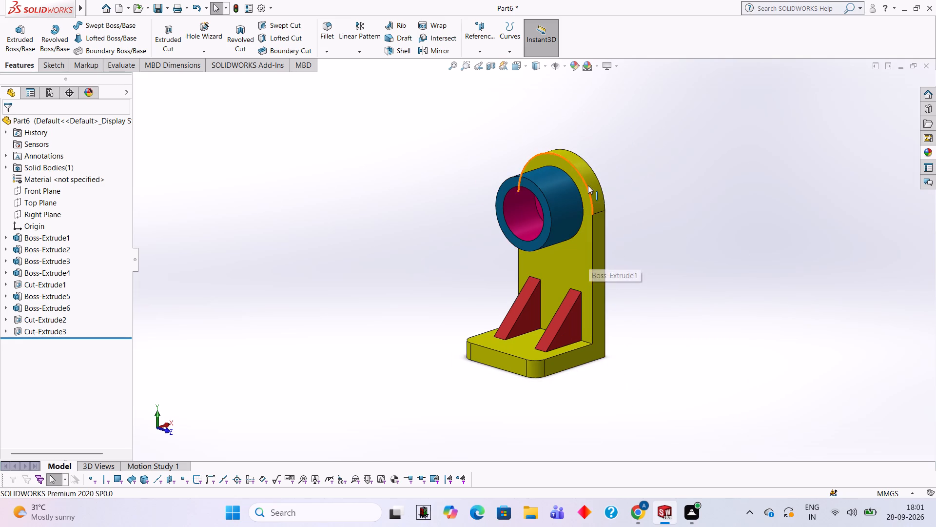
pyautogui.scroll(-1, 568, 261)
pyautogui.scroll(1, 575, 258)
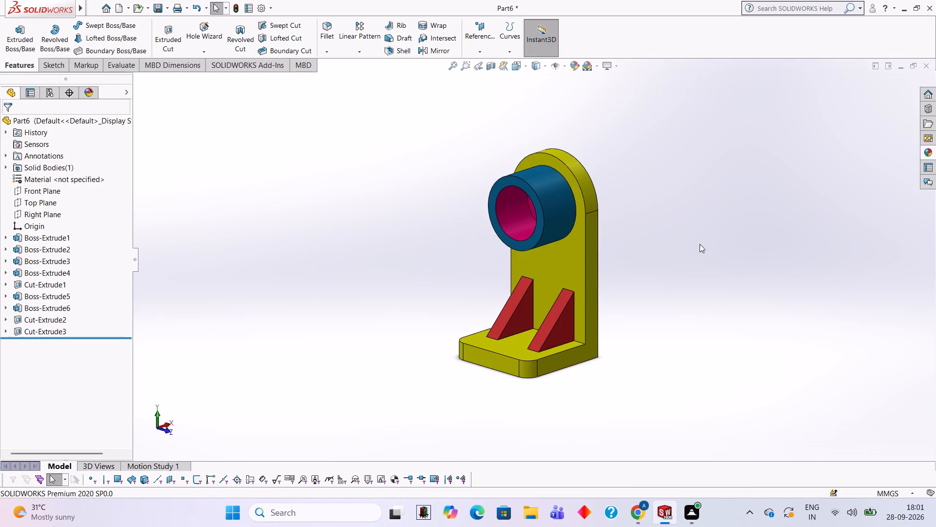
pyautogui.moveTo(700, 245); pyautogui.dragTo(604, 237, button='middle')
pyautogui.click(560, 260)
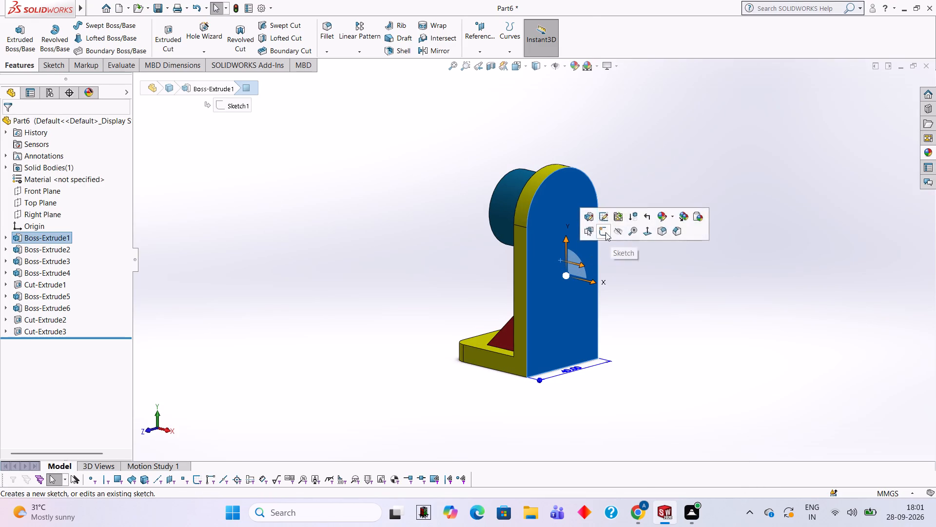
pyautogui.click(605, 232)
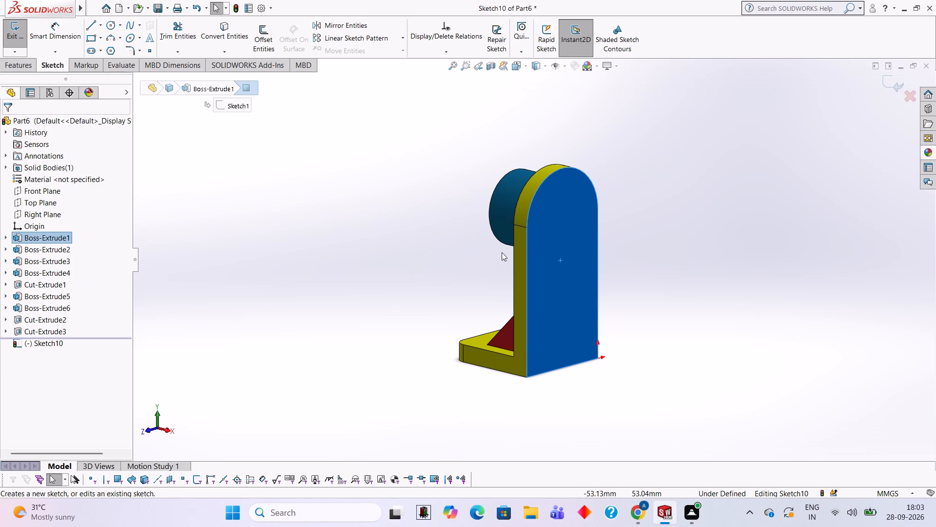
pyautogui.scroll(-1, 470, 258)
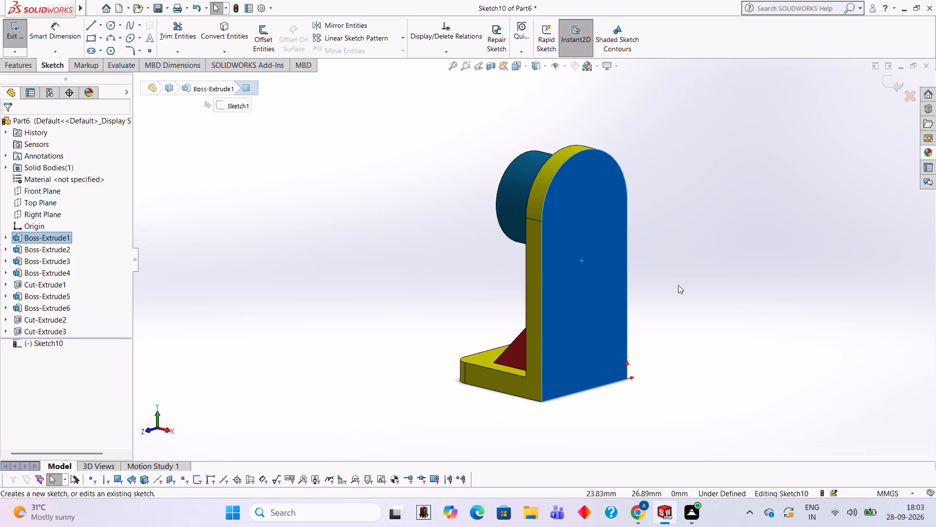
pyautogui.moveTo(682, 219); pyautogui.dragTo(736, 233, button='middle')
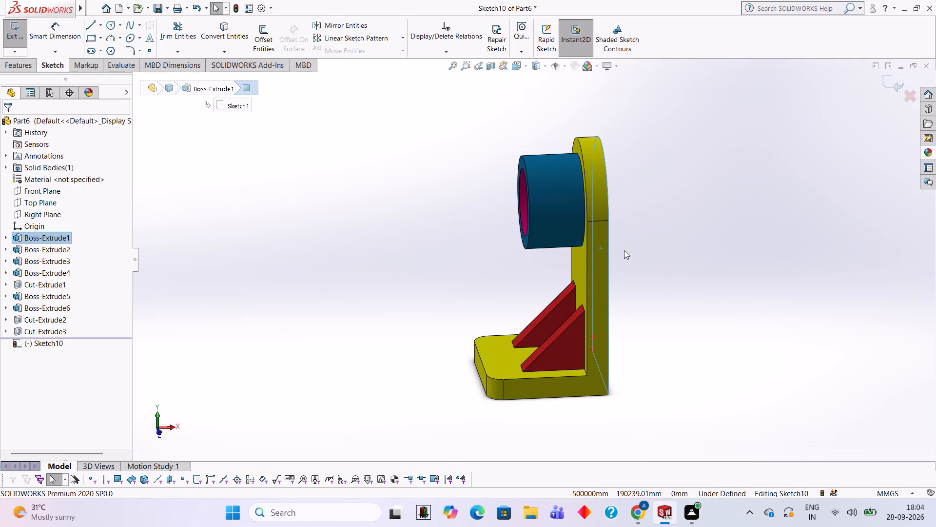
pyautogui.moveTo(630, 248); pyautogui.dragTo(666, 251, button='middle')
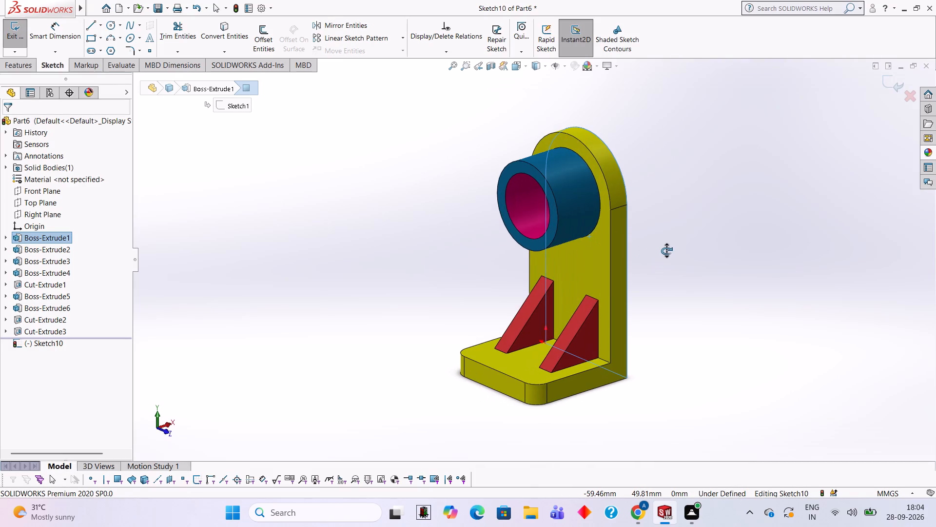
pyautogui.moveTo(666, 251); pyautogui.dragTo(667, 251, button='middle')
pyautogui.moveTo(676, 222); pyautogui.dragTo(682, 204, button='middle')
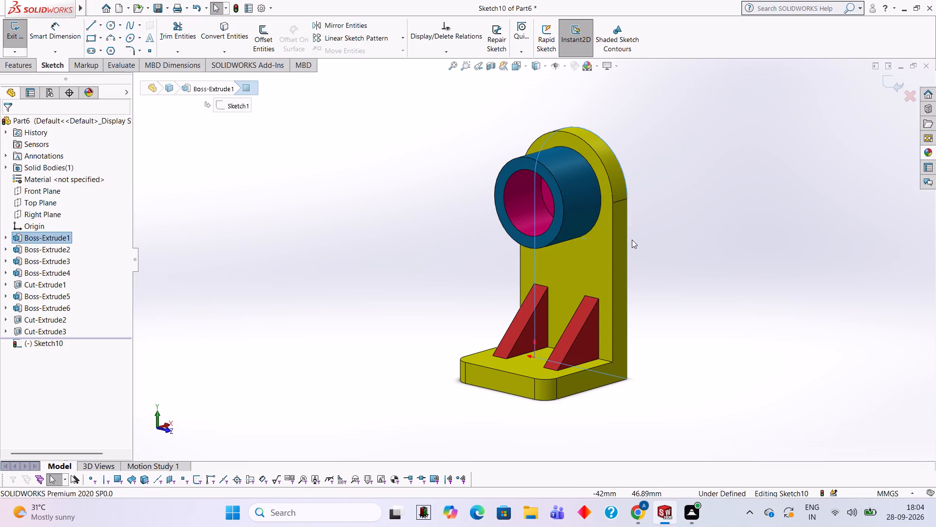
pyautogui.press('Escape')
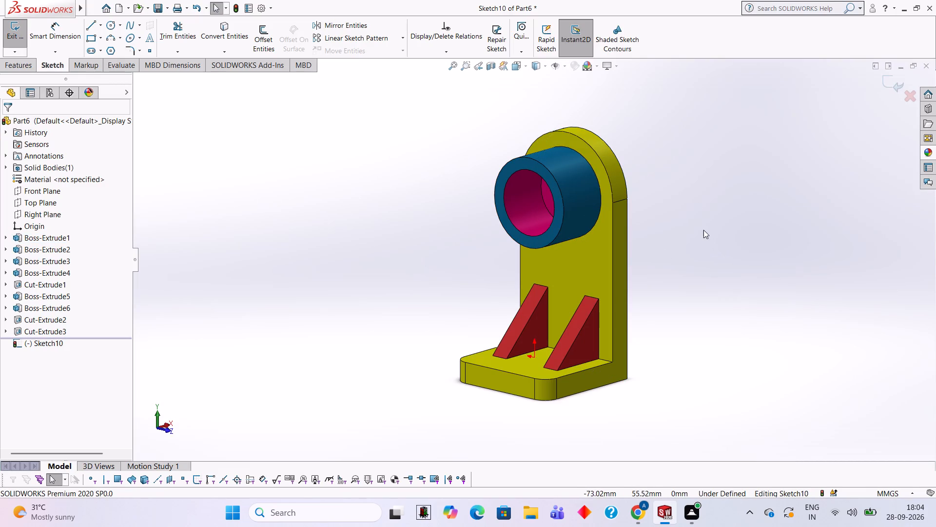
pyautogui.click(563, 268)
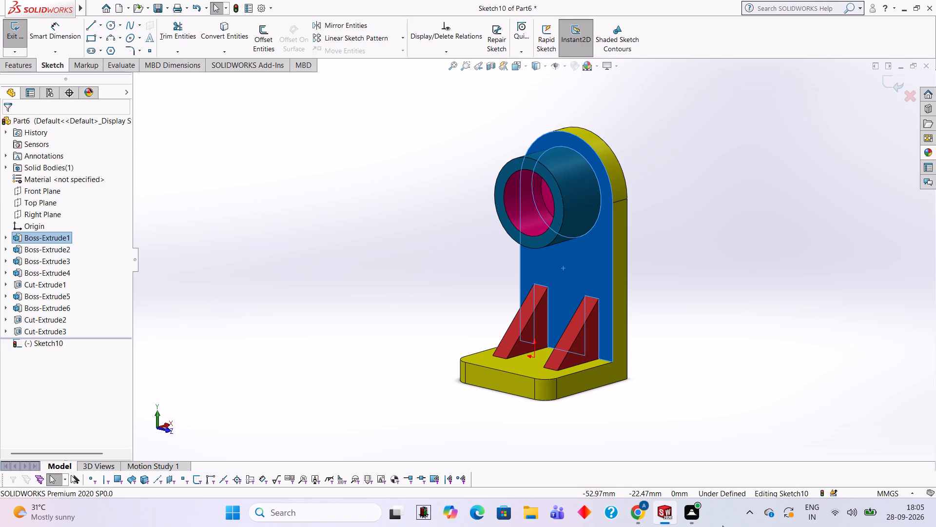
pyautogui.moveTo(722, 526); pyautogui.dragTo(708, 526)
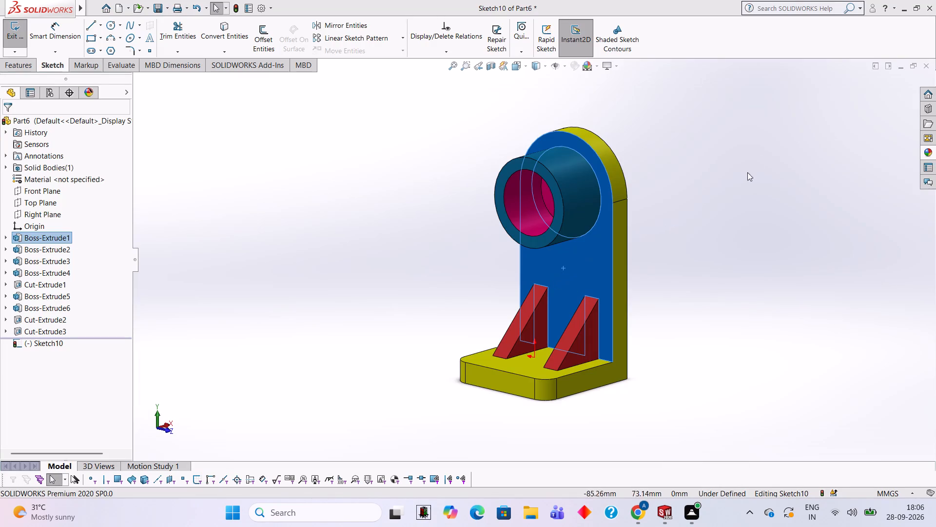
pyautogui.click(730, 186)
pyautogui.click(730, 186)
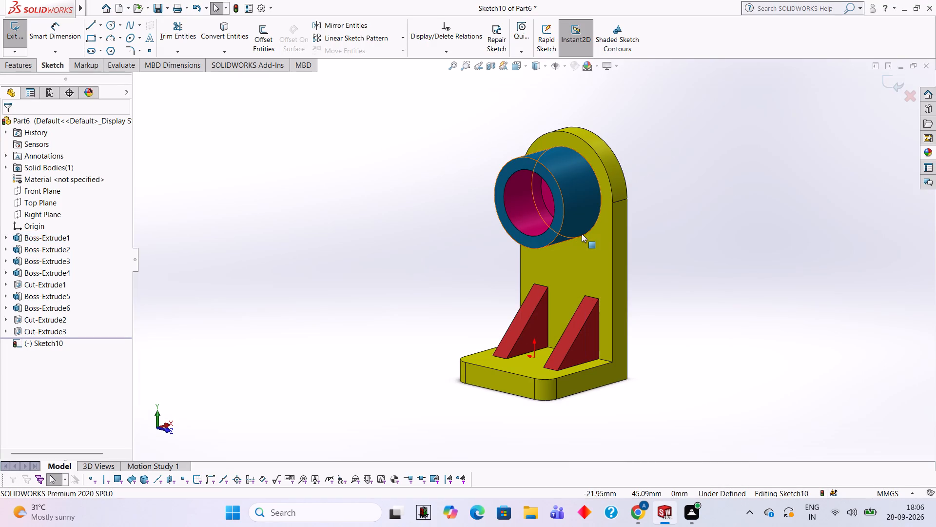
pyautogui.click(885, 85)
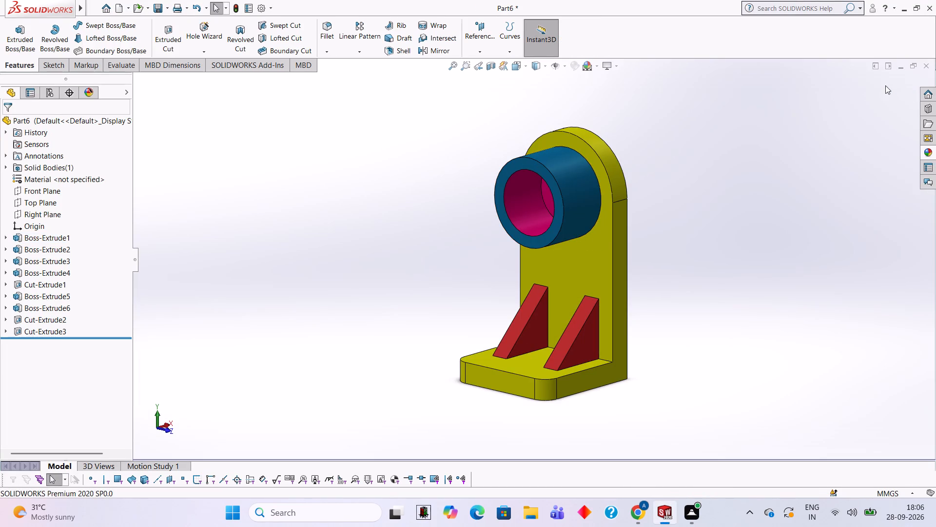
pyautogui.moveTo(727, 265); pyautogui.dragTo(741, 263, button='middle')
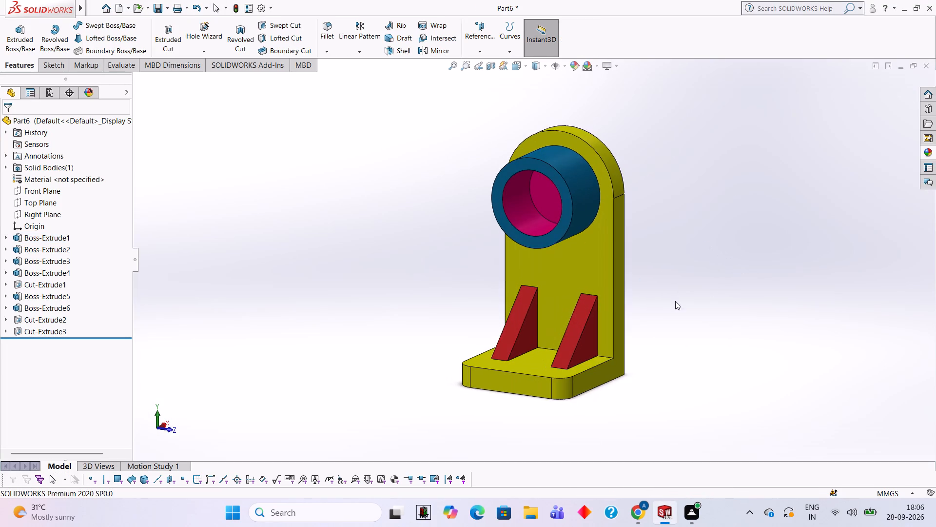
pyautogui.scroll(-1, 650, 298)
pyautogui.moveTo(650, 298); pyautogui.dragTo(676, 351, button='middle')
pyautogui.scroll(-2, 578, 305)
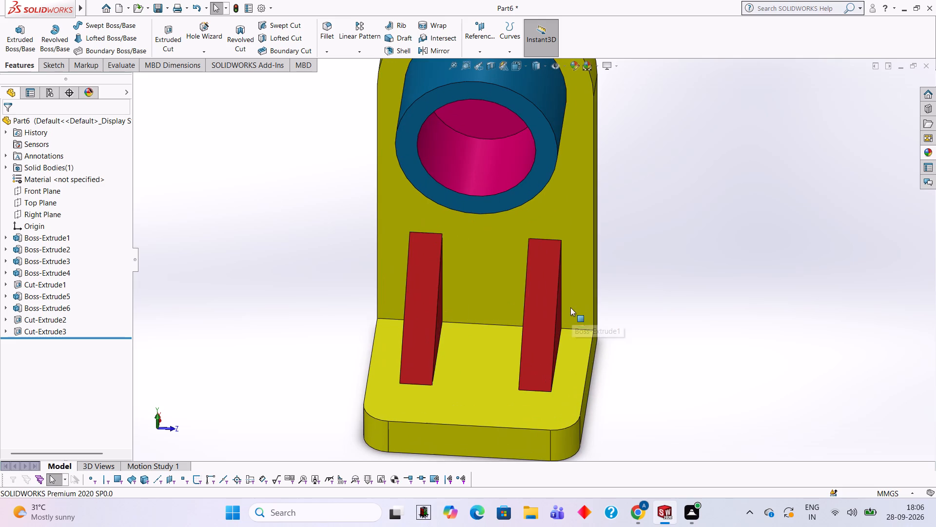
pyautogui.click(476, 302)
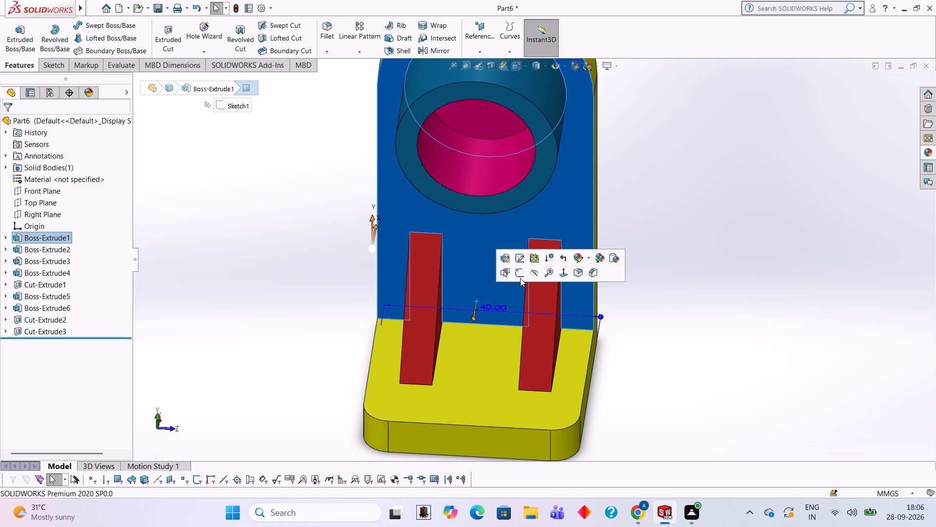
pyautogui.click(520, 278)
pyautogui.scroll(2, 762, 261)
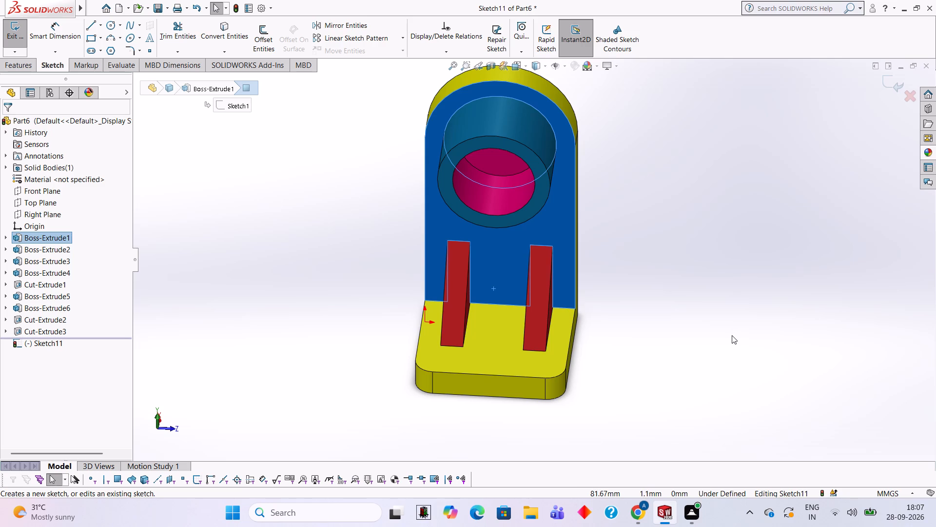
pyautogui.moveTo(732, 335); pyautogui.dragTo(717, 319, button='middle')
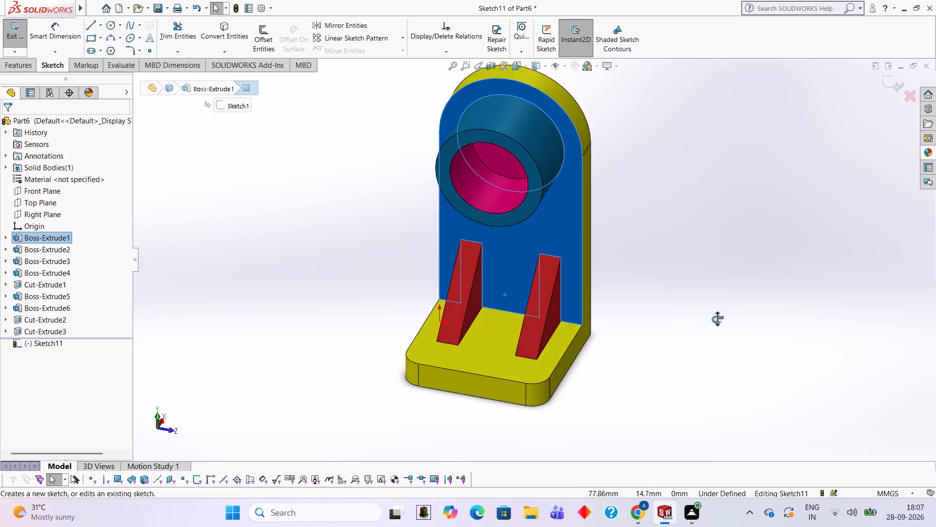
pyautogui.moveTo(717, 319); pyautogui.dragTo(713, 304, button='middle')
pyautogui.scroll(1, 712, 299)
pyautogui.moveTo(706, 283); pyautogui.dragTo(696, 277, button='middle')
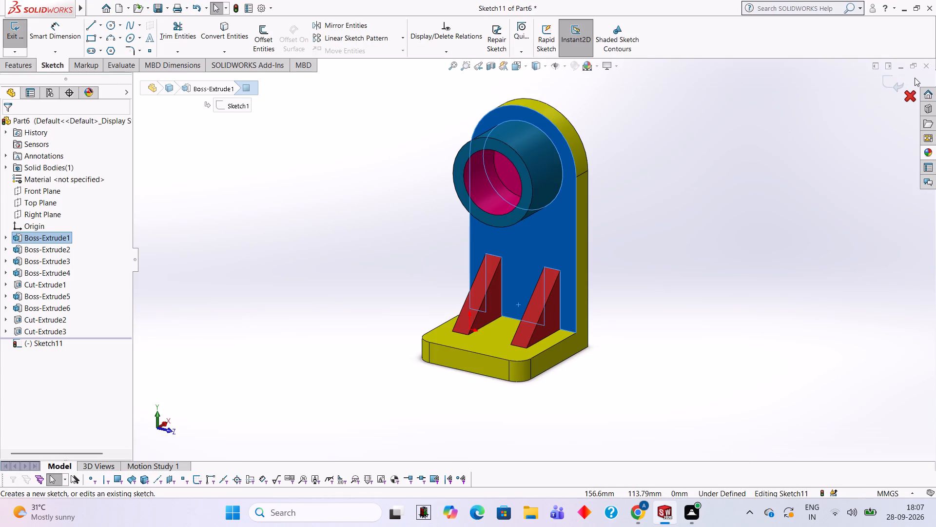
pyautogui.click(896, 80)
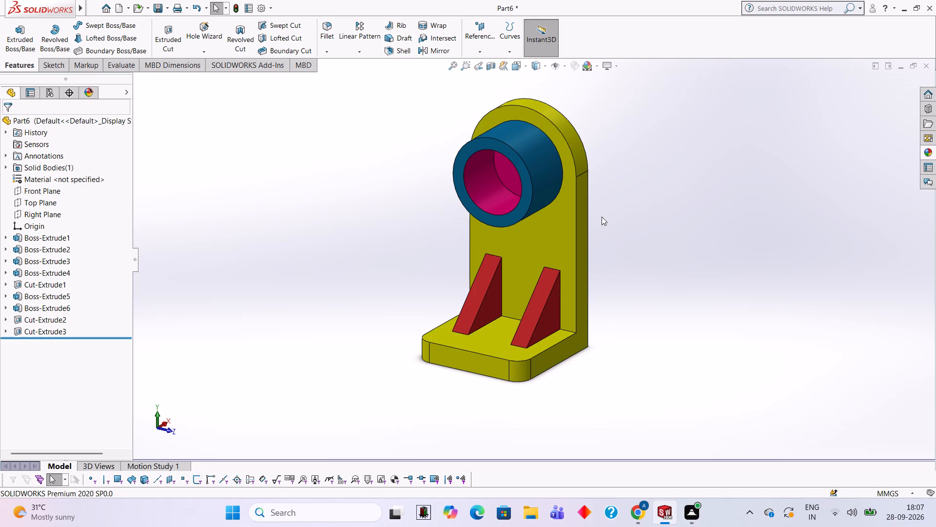
# Save the part in the Documents folder as a SOLIDWORKS part file named 007.
pyautogui.hotkey('ctrl', 's')
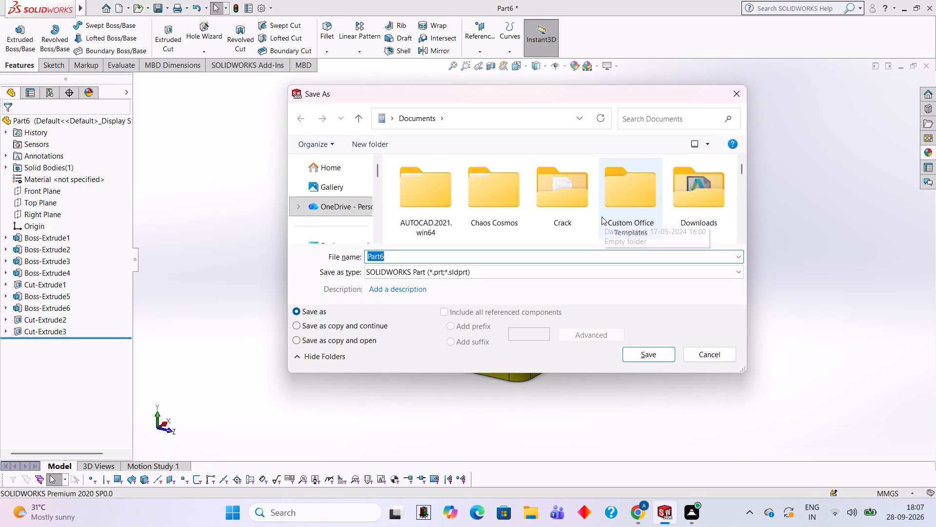
pyautogui.write('00')
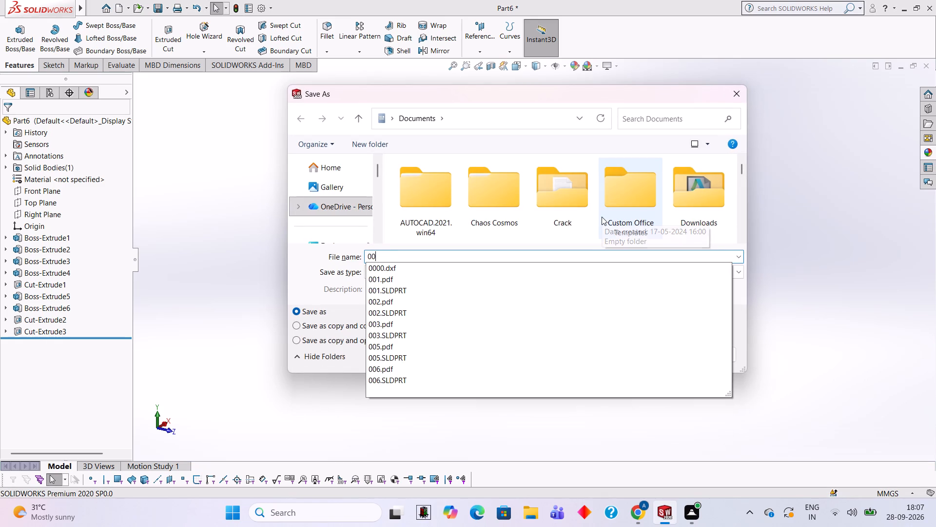
pyautogui.press('7')
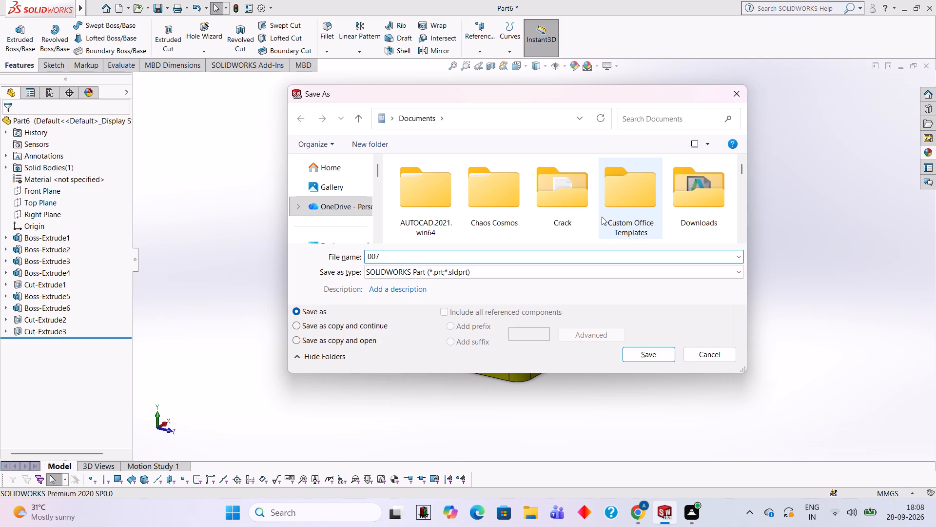
pyautogui.press('Return')
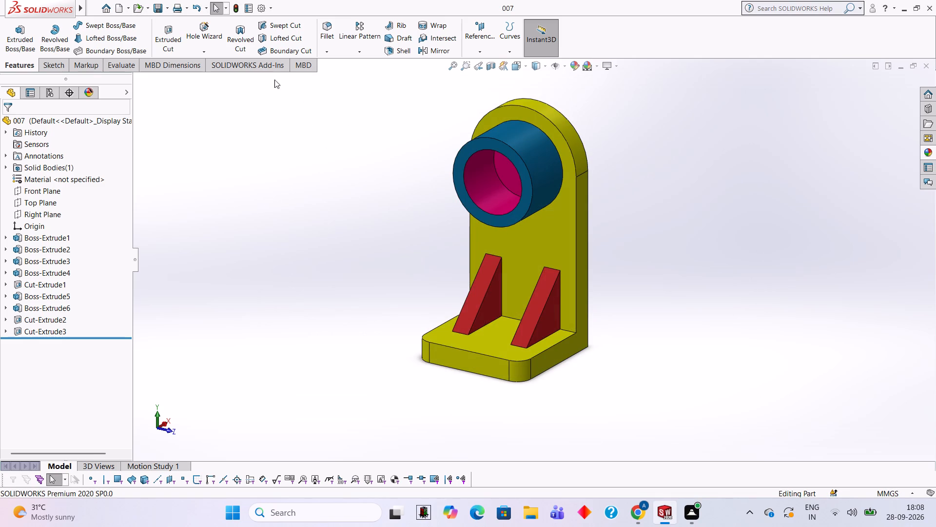
# Save a PDF copy of the part named 007 in the Documents folder.
pyautogui.click(165, 11)
pyautogui.click(177, 30)
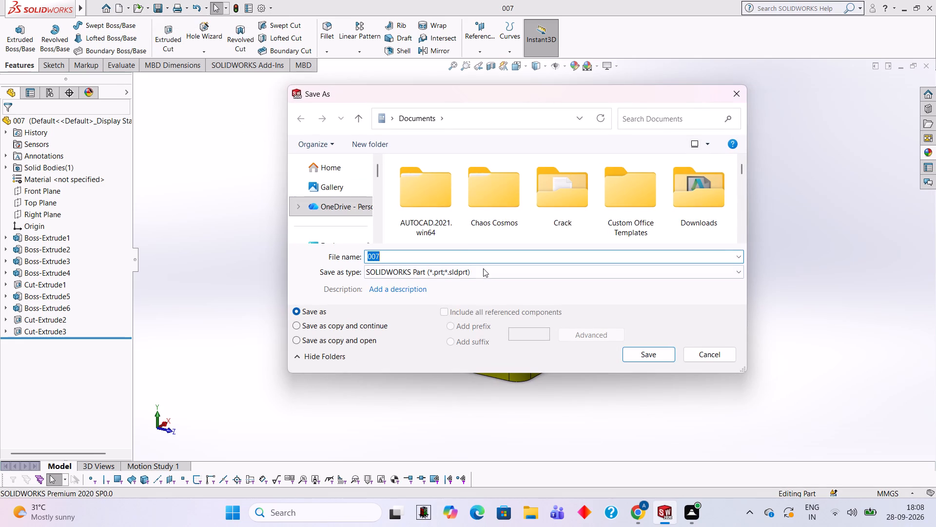
pyautogui.click(481, 268)
pyautogui.click(483, 69)
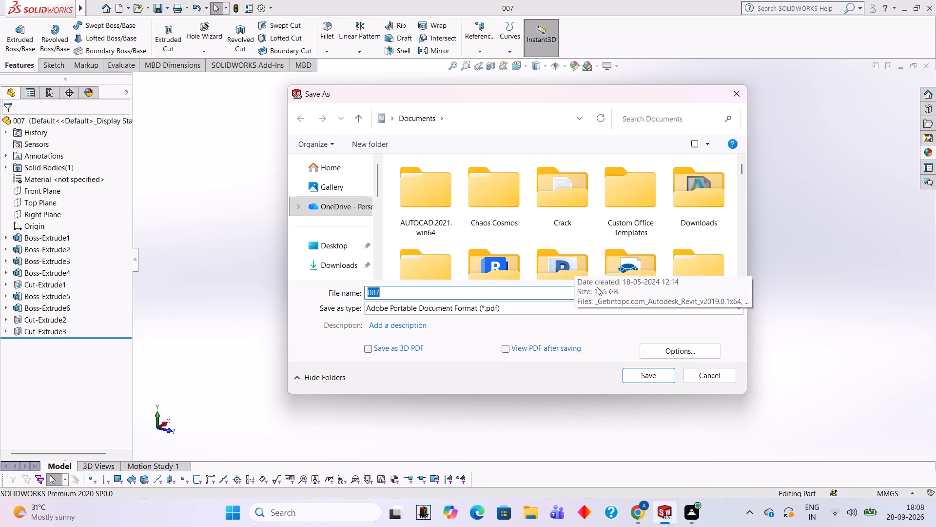
pyautogui.click(663, 375)
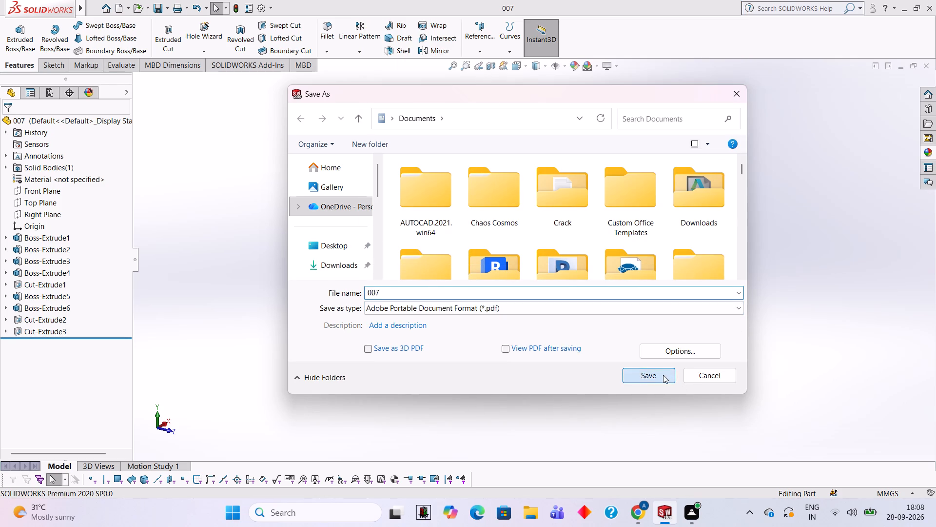